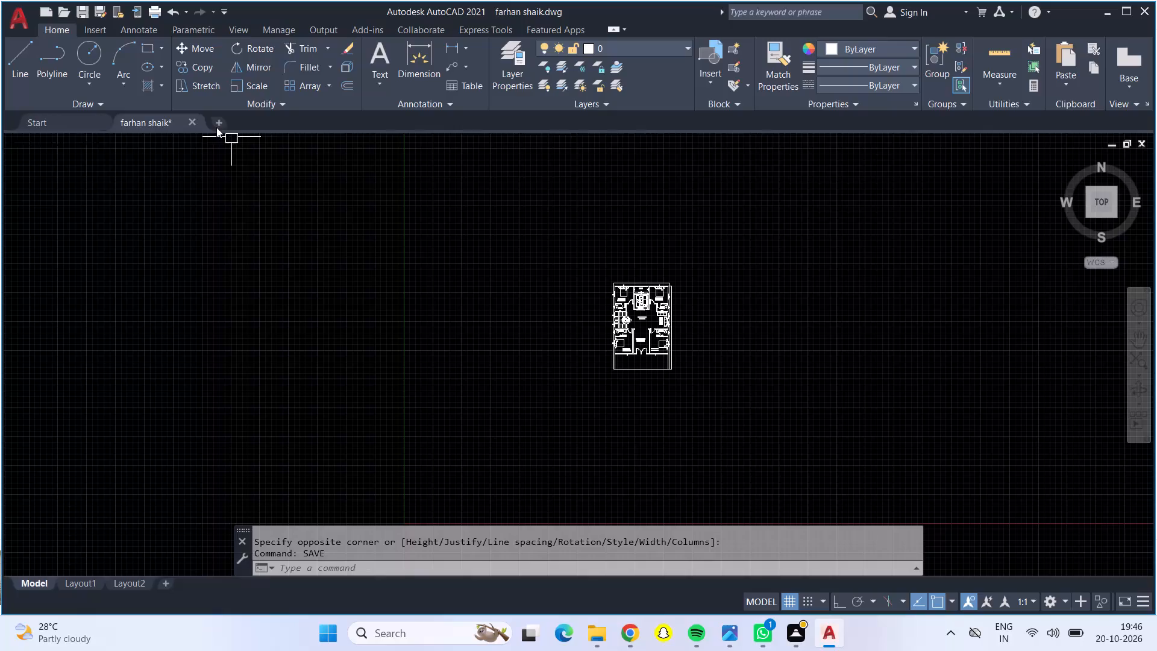
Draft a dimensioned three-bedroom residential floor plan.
Create a new blank drawing alongside the open floor plan file.
{"action": "left_click", "coordinate": [215, 125]}
{"action": "scroll", "coordinate": [463, 278], "scroll_direction": "down", "scroll_amount": 1}
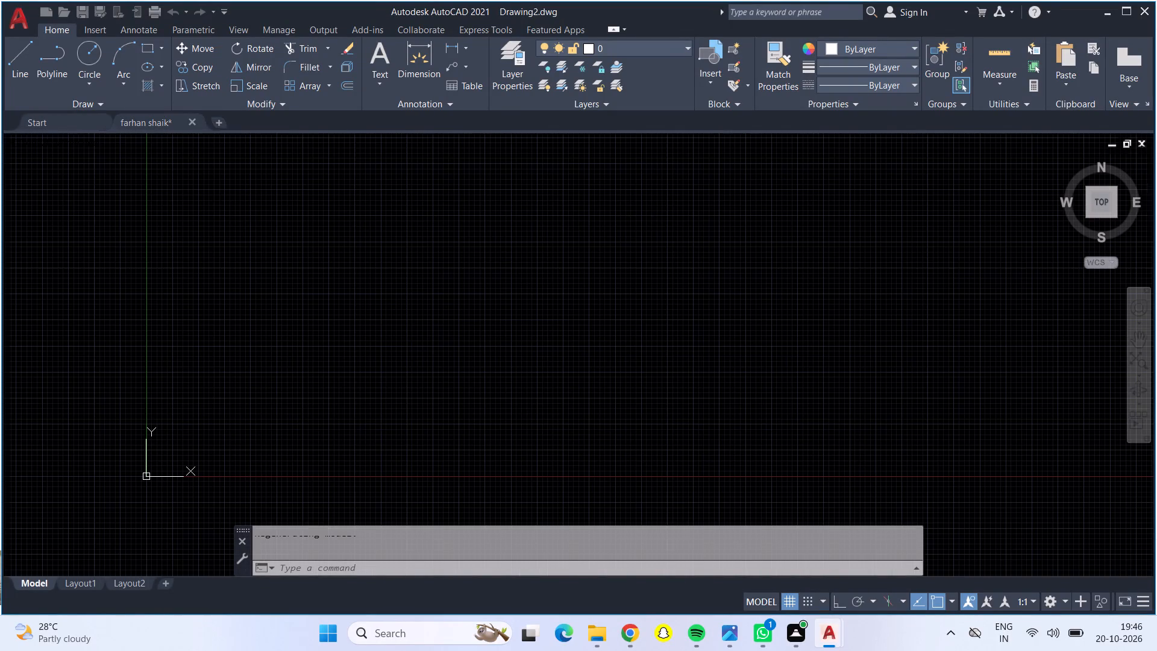
{"action": "scroll", "coordinate": [394, 311], "scroll_direction": "down", "scroll_amount": 1}
{"action": "scroll", "coordinate": [394, 311], "scroll_direction": "up", "scroll_amount": 1}
{"action": "scroll", "coordinate": [394, 311], "scroll_direction": "down", "scroll_amount": 1}
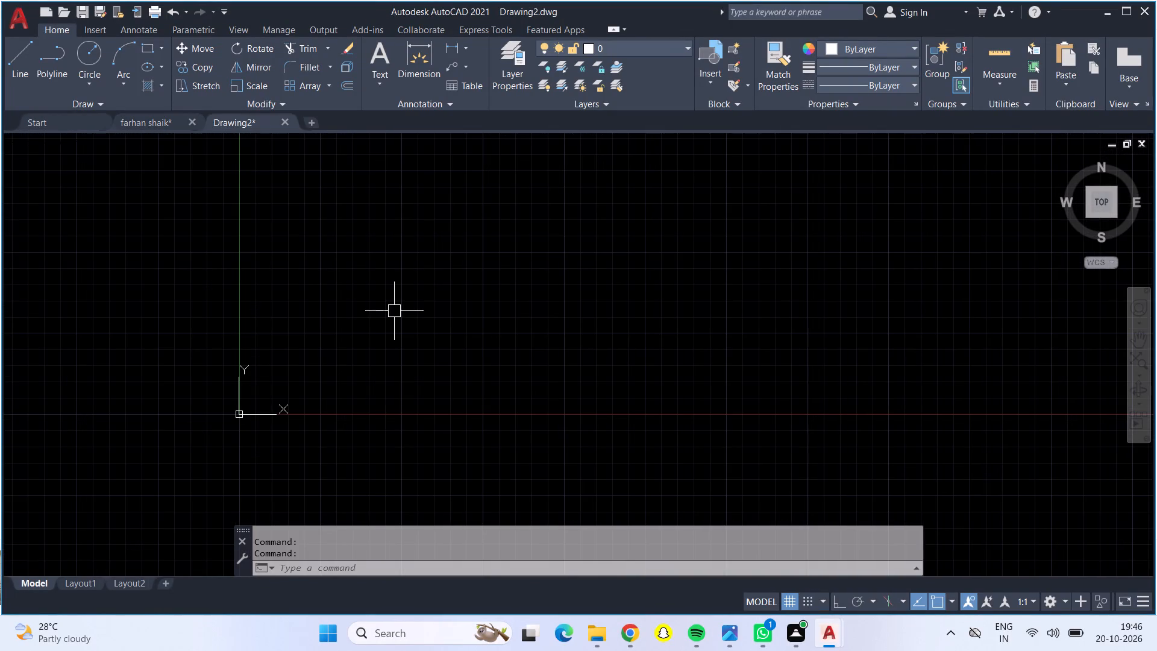
Configure the drawing units to Engineering length type, 0'-0" precision and Inches as the insertion scale.
{"action": "key", "text": "Escape"}
{"action": "key", "text": "u"}
{"action": "key", "text": "n"}
{"action": "key", "text": "Return"}
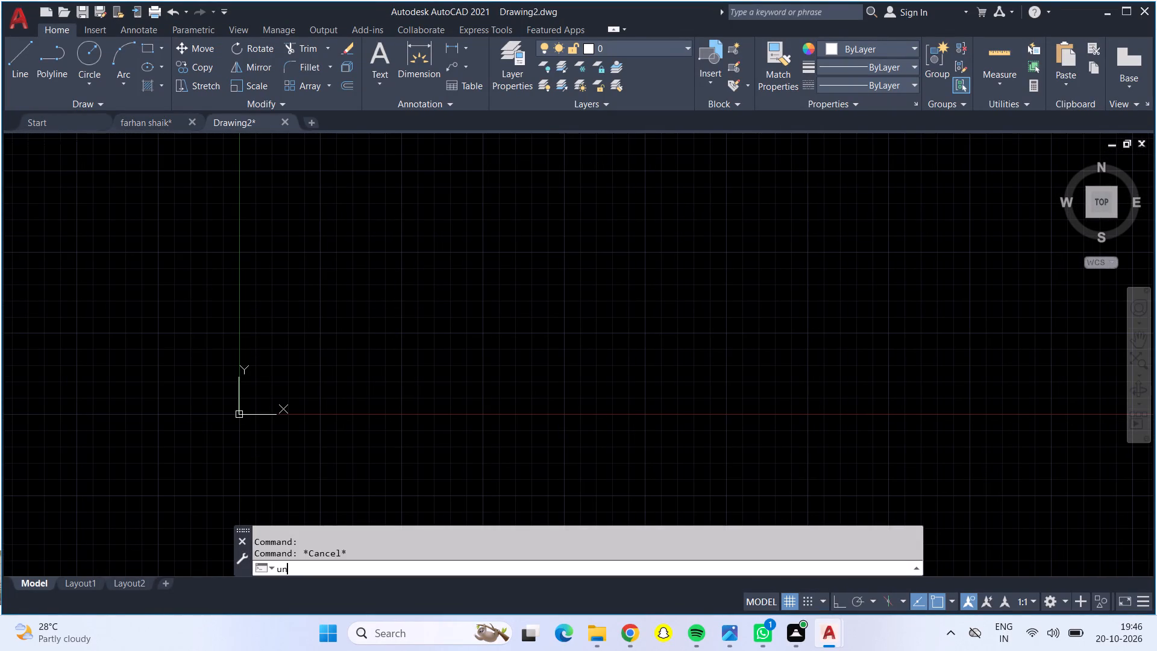
{"action": "left_click", "coordinate": [556, 205]}
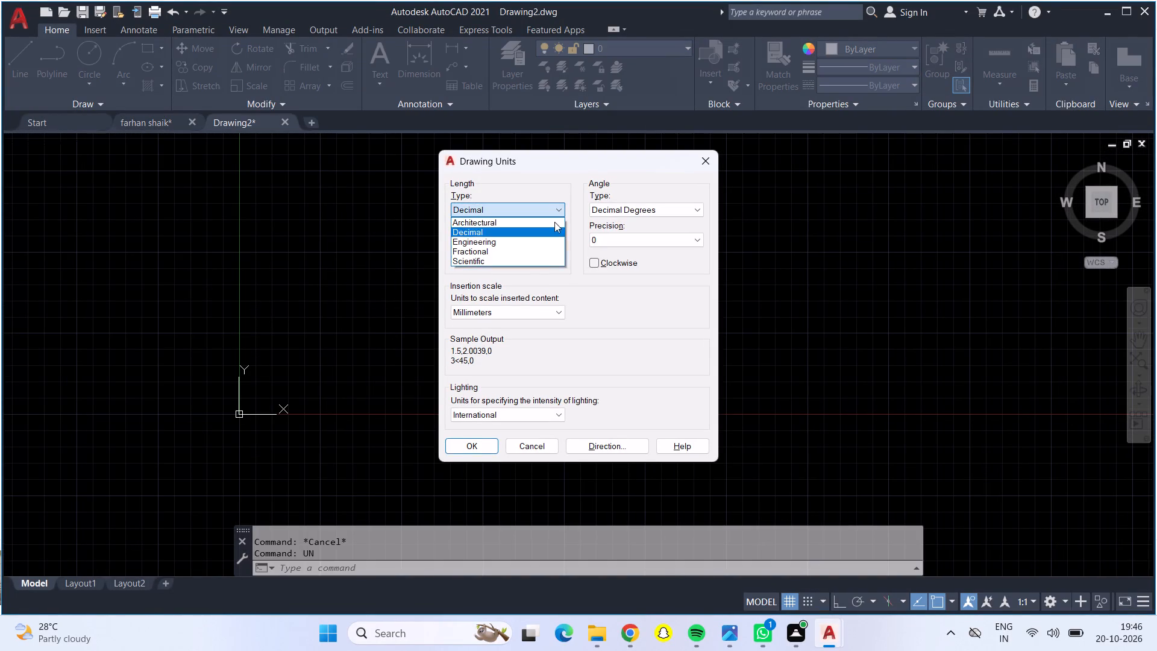
{"action": "left_click", "coordinate": [537, 242]}
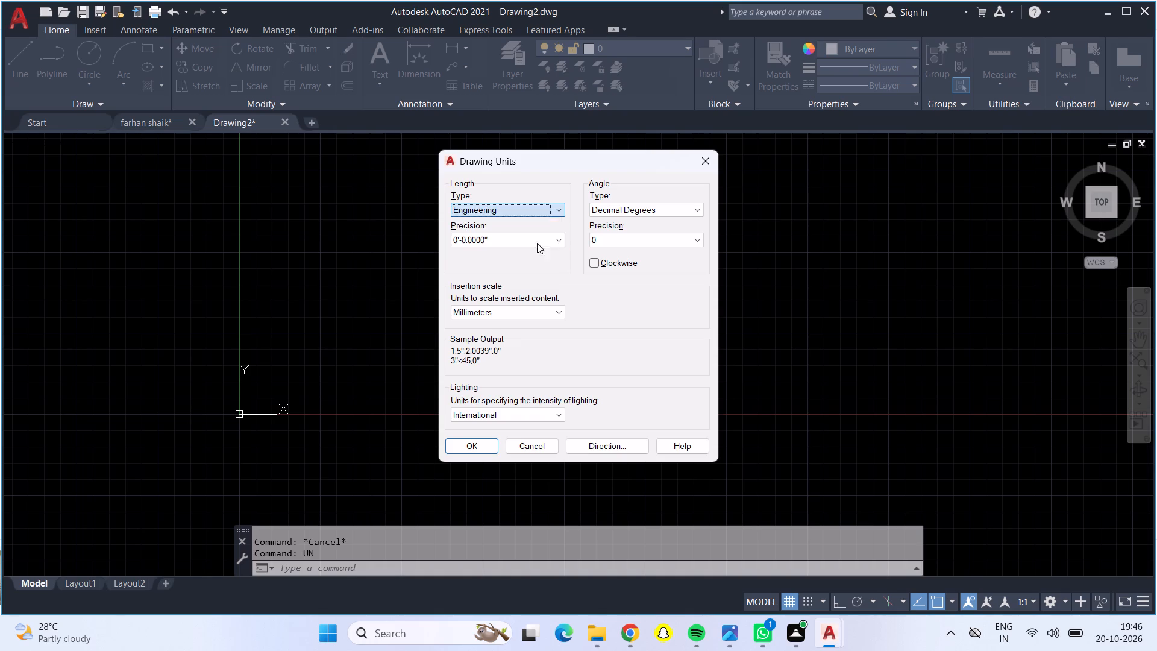
{"action": "left_click", "coordinate": [544, 244]}
{"action": "left_click", "coordinate": [545, 256]}
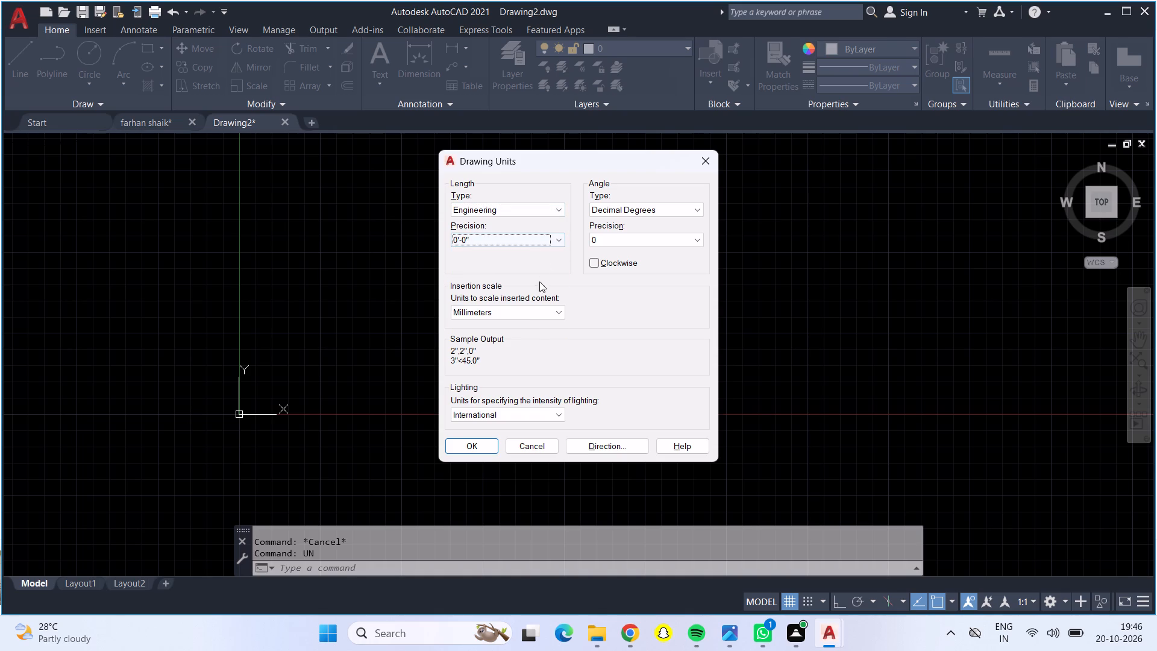
{"action": "left_click", "coordinate": [503, 304]}
{"action": "left_click", "coordinate": [510, 309]}
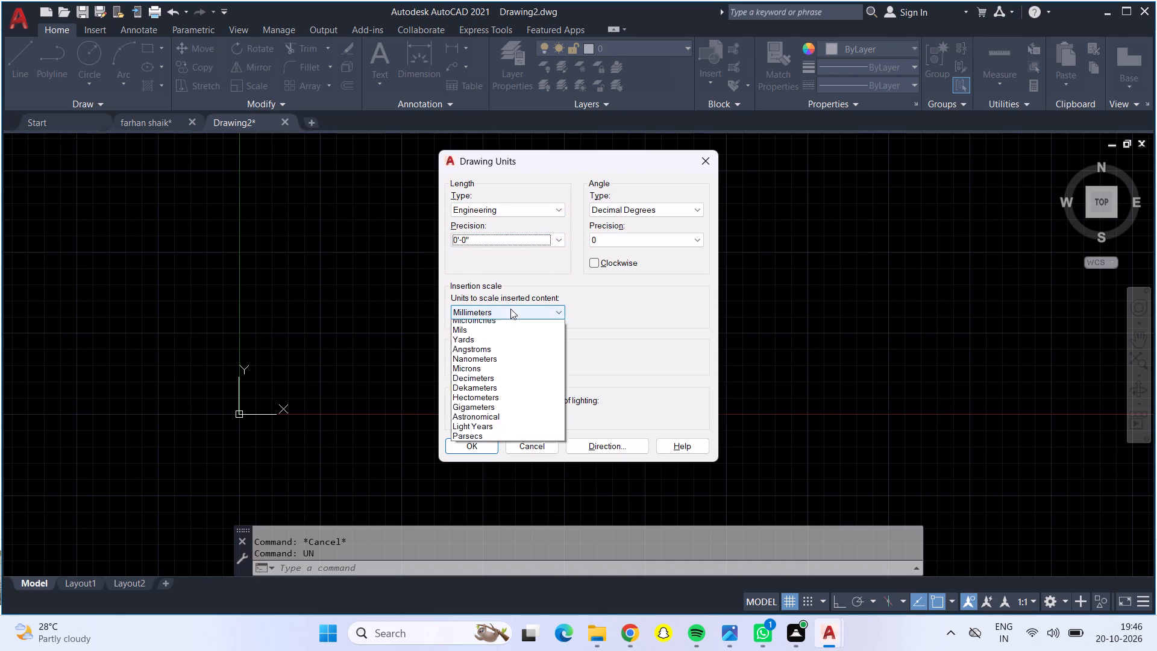
{"action": "left_click", "coordinate": [514, 333]}
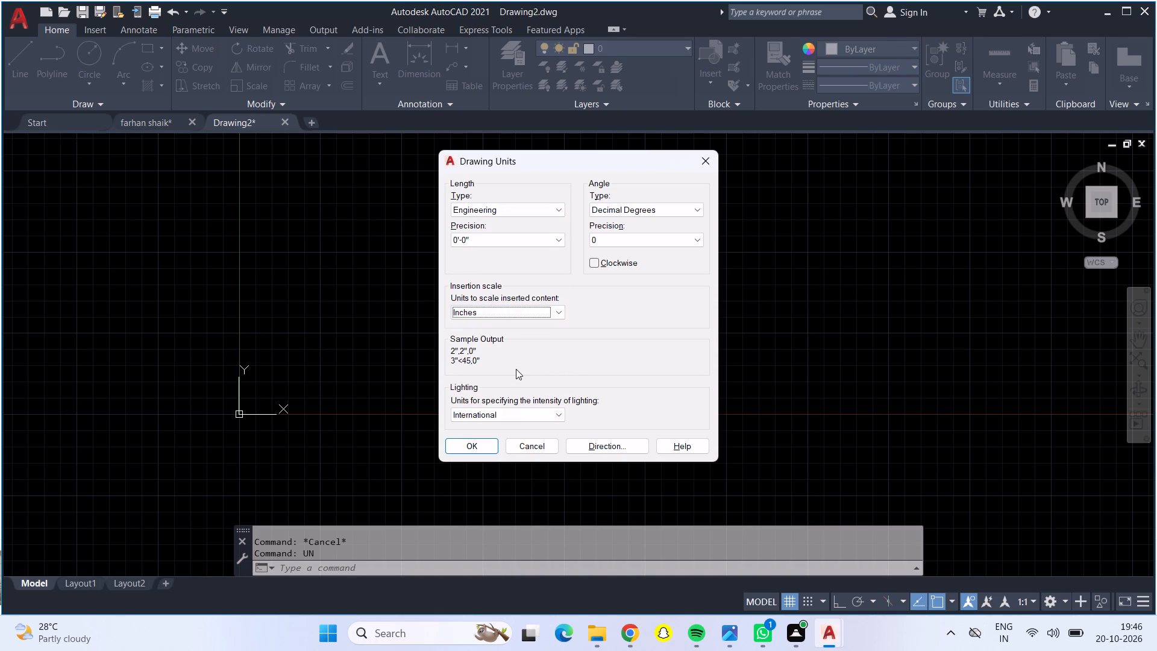
{"action": "left_click", "coordinate": [478, 447]}
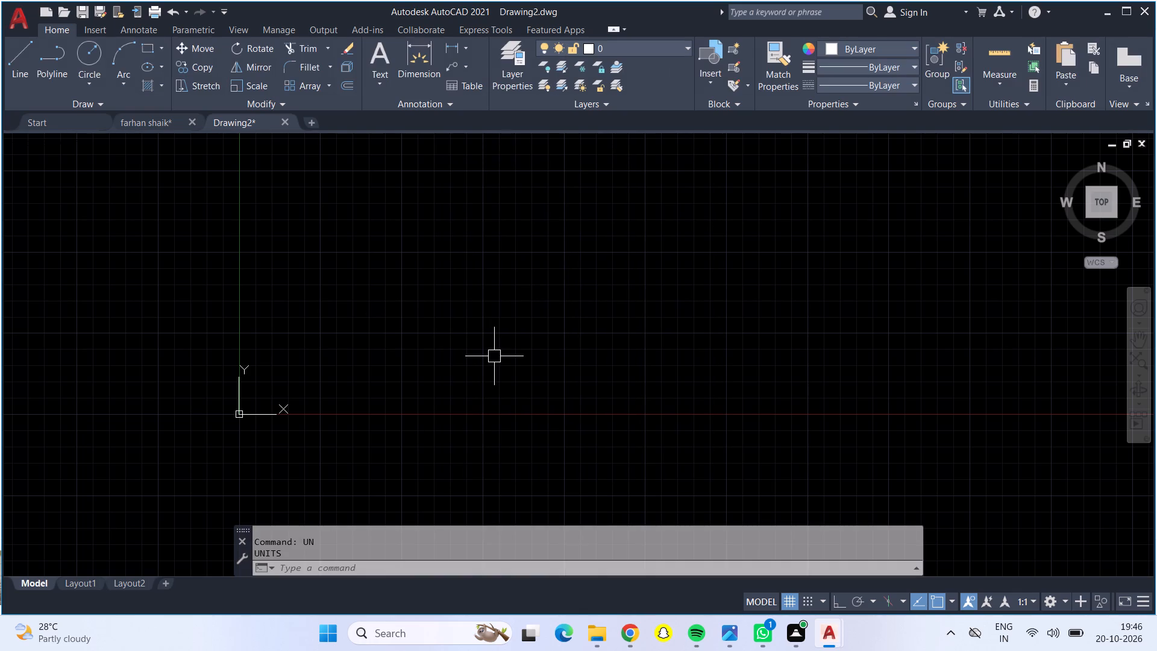
Modify the ISO-25 dimension style's primary units to Engineering format with 0'-0" precision.
{"action": "key", "text": "d"}
{"action": "key", "text": "Return"}
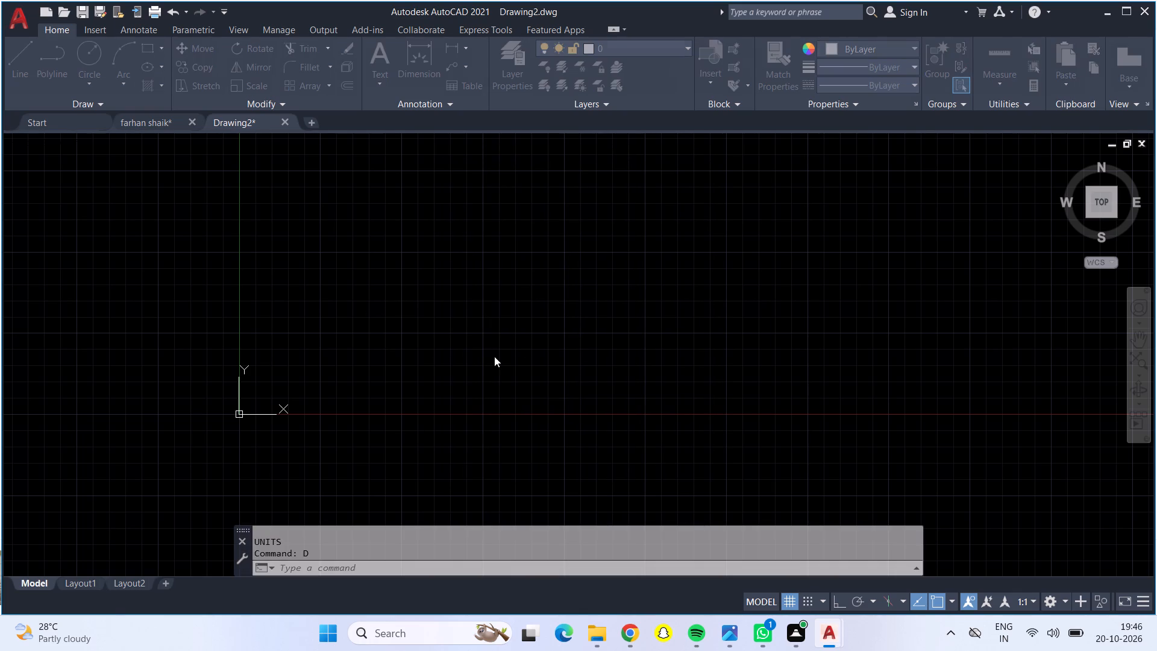
{"action": "left_click", "coordinate": [760, 285]}
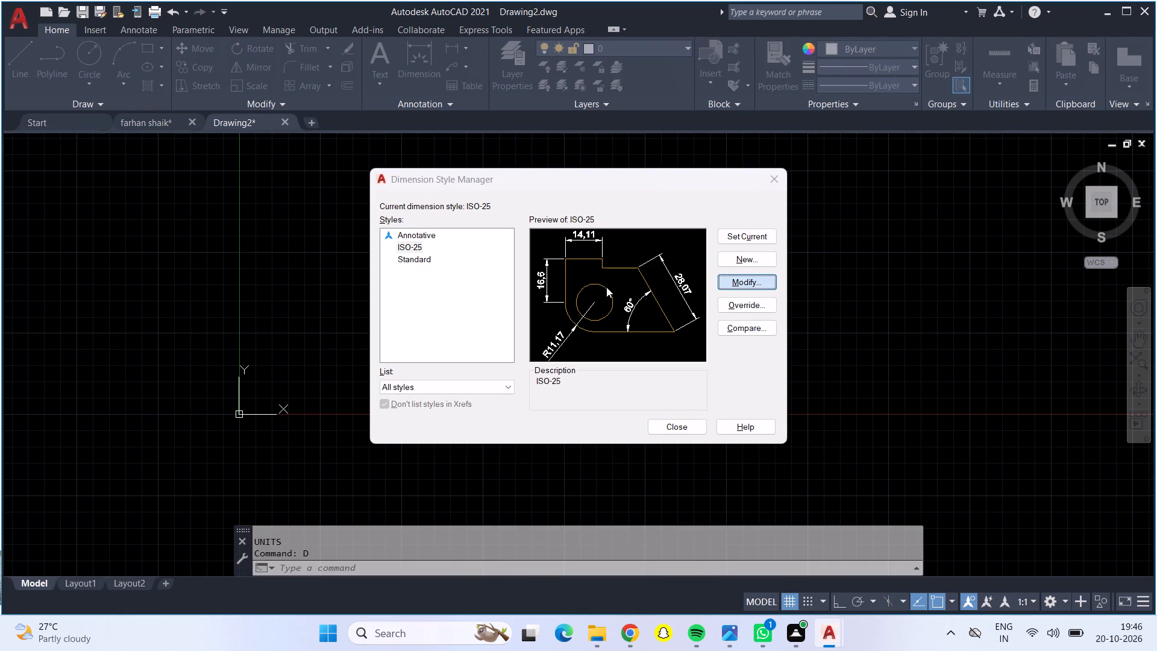
{"action": "left_click", "coordinate": [730, 278]}
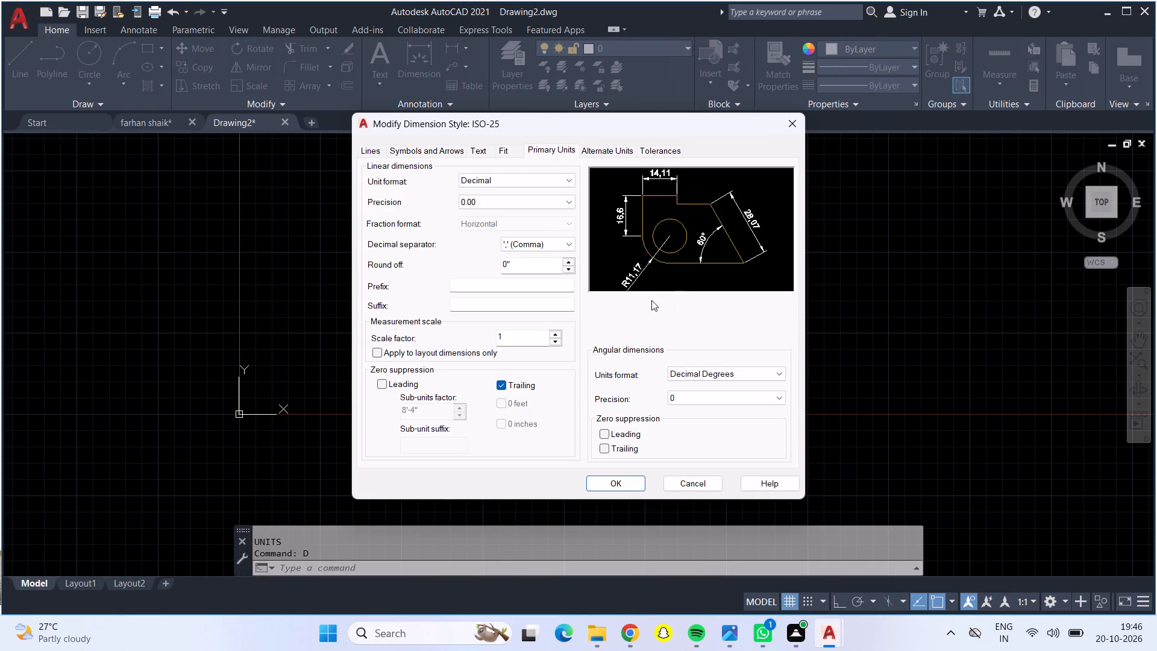
{"action": "left_click", "coordinate": [525, 184]}
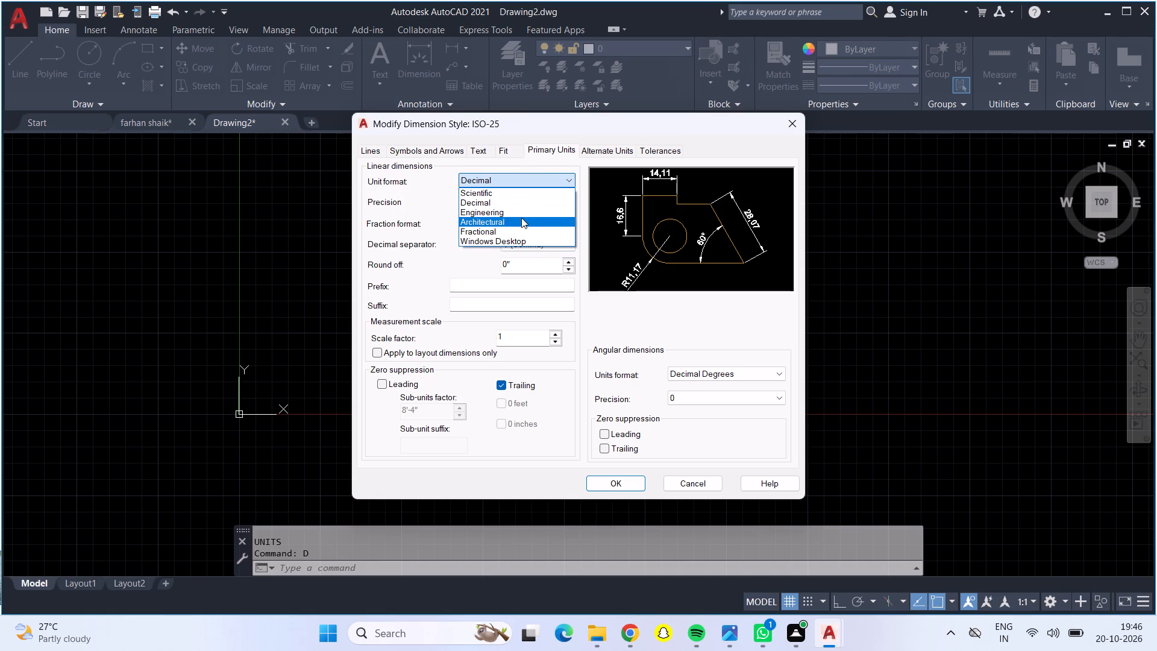
{"action": "left_click", "coordinate": [521, 209]}
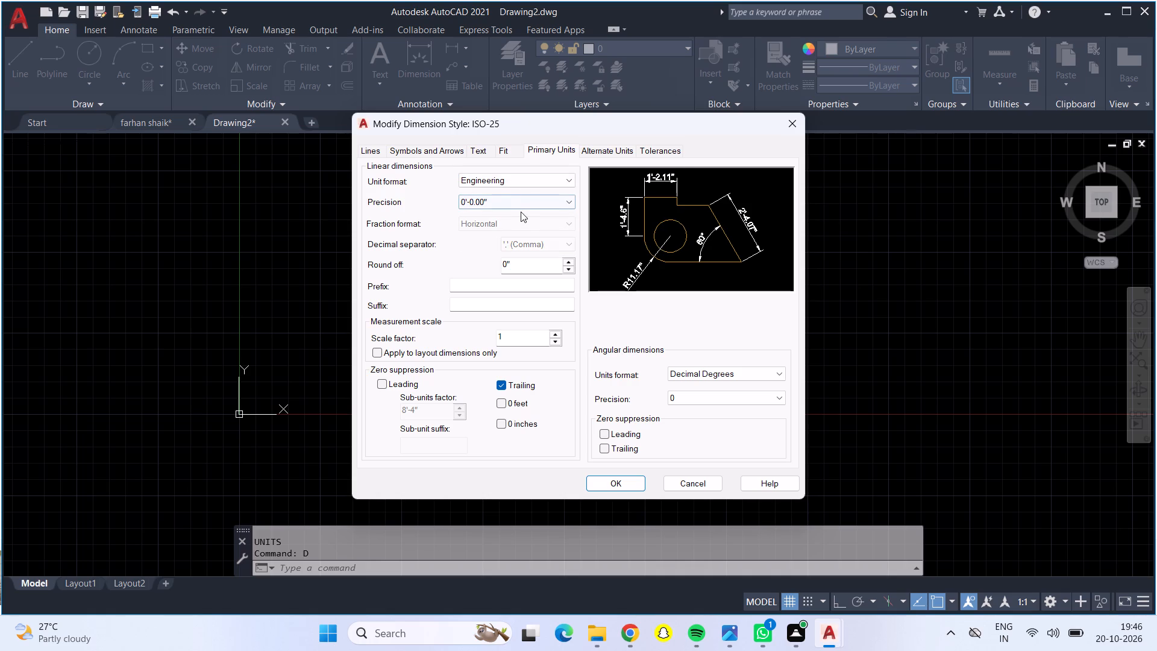
{"action": "left_click", "coordinate": [519, 206]}
{"action": "left_click", "coordinate": [519, 217]}
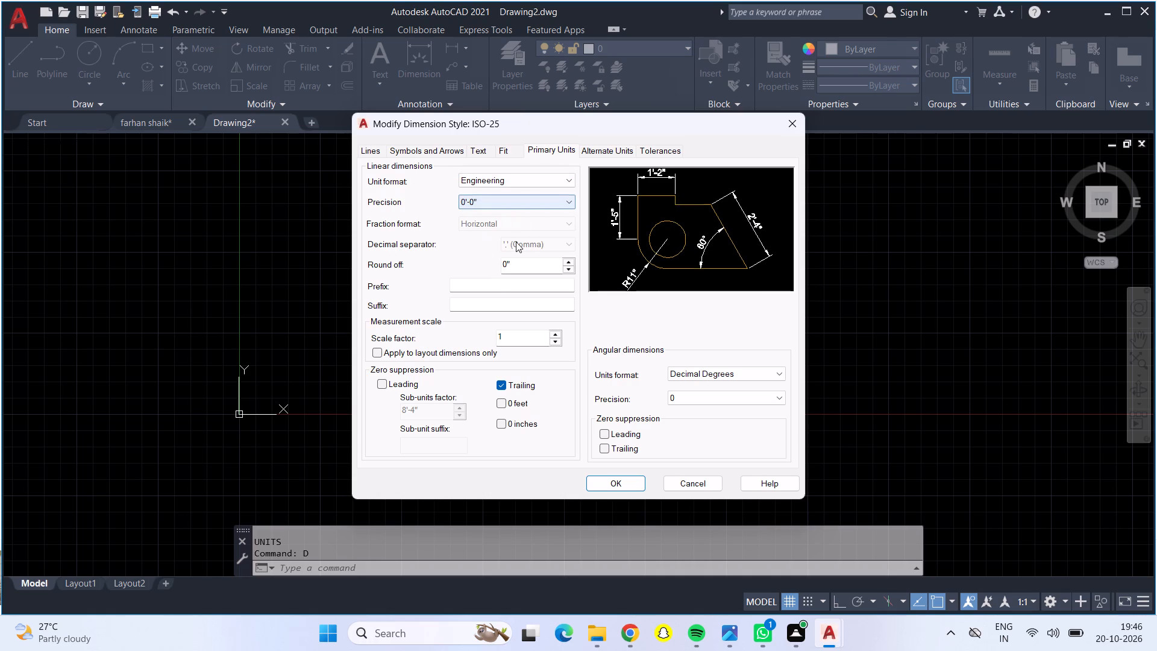
{"action": "left_click", "coordinate": [620, 489]}
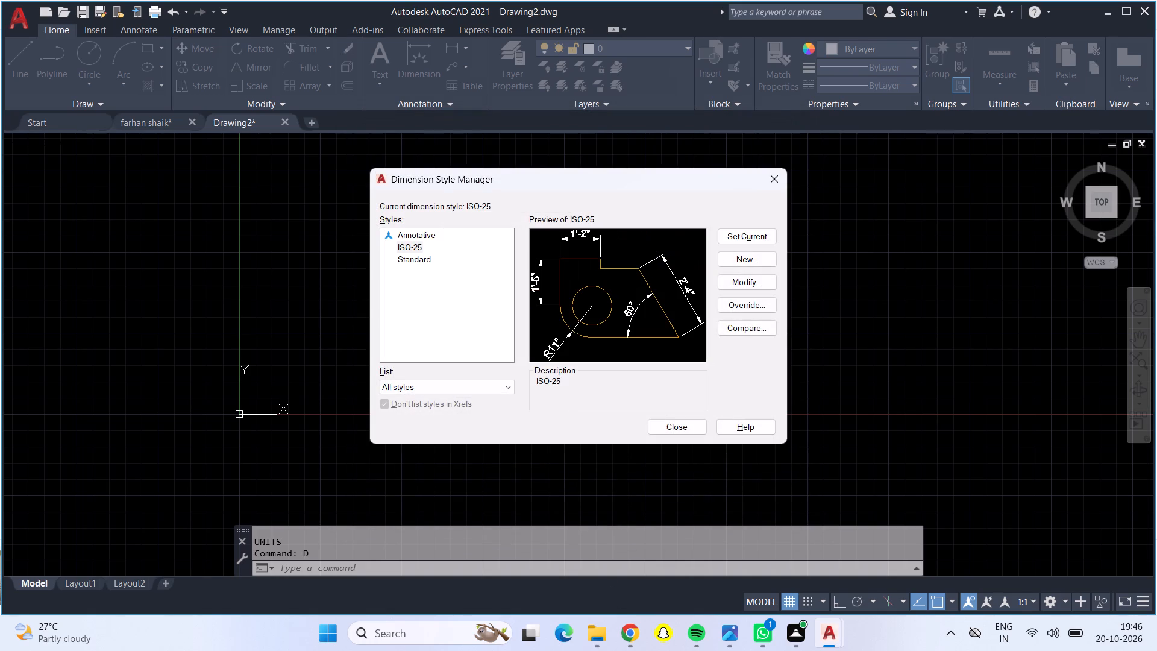
{"action": "left_click", "coordinate": [664, 429]}
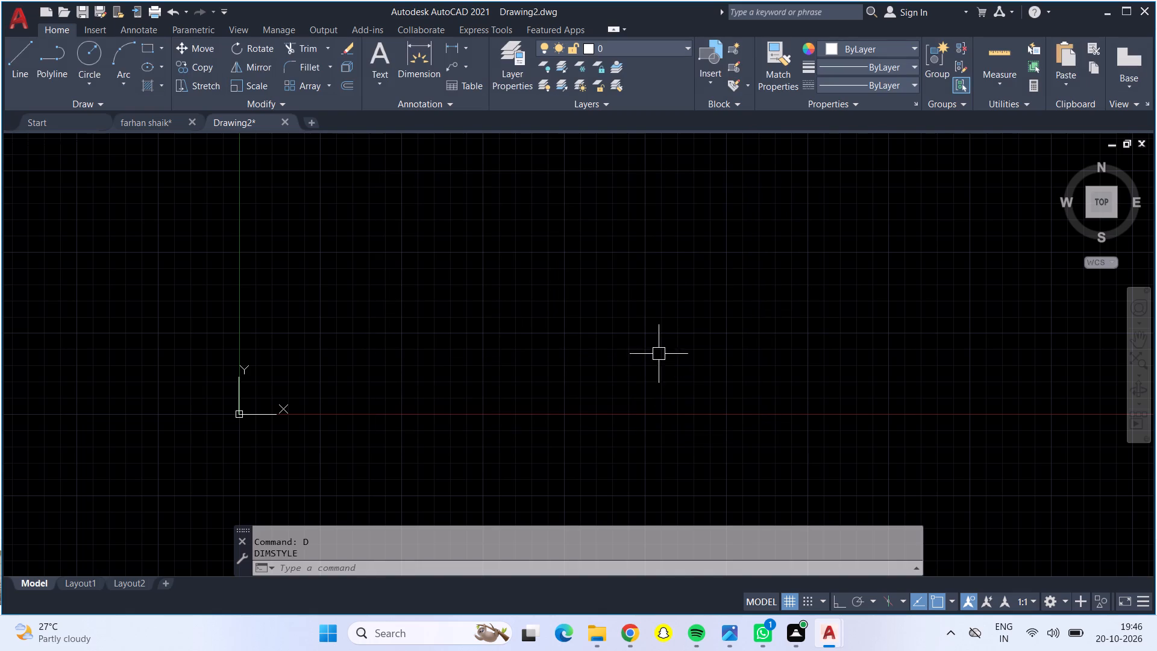
Draw a closed rectangular outline 20' wide and 40' tall using the Line command with Ortho on.
{"action": "middle_click_drag", "start_coordinate": [497, 368], "coordinate": [394, 495]}
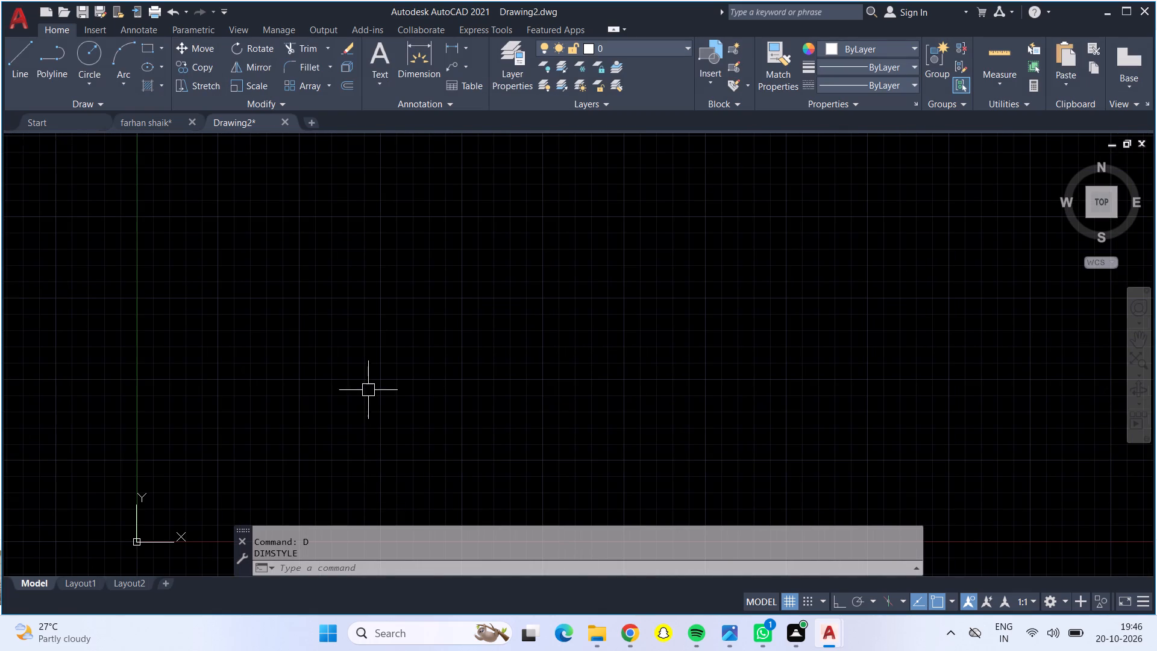
{"action": "key", "text": "Escape"}
{"action": "left_click_drag", "start_coordinate": [11, 65], "coordinate": [18, 64]}
{"action": "left_click", "coordinate": [385, 222]}
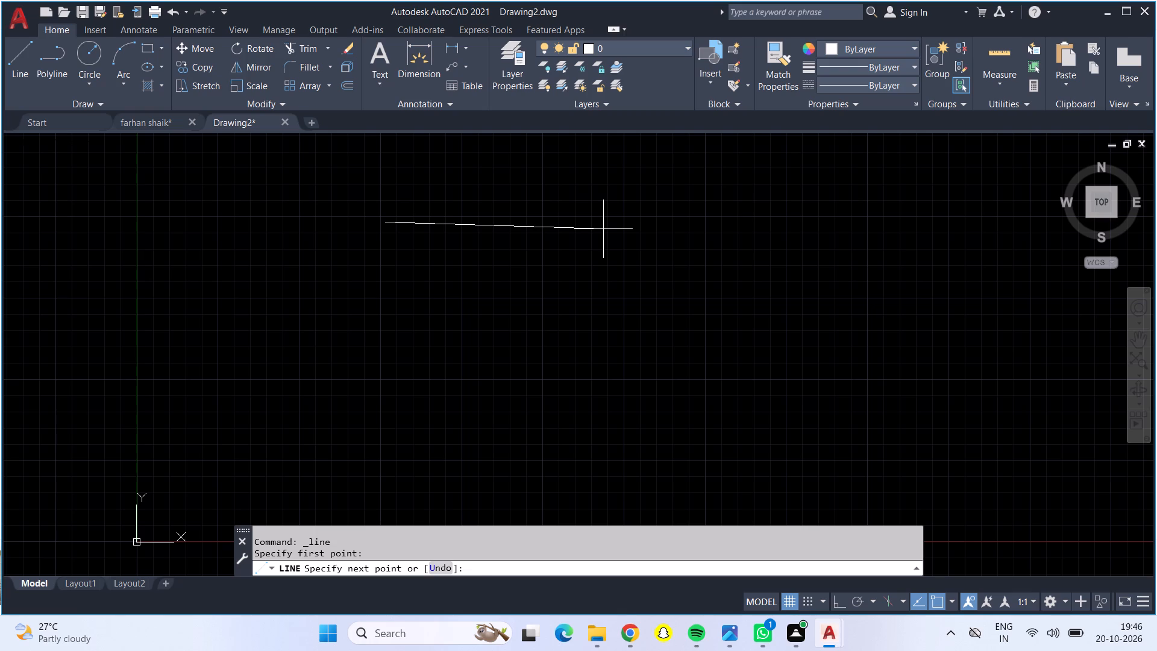
{"action": "key", "text": "F8"}
{"action": "type", "text": "20'"}
{"action": "key", "text": "Return"}
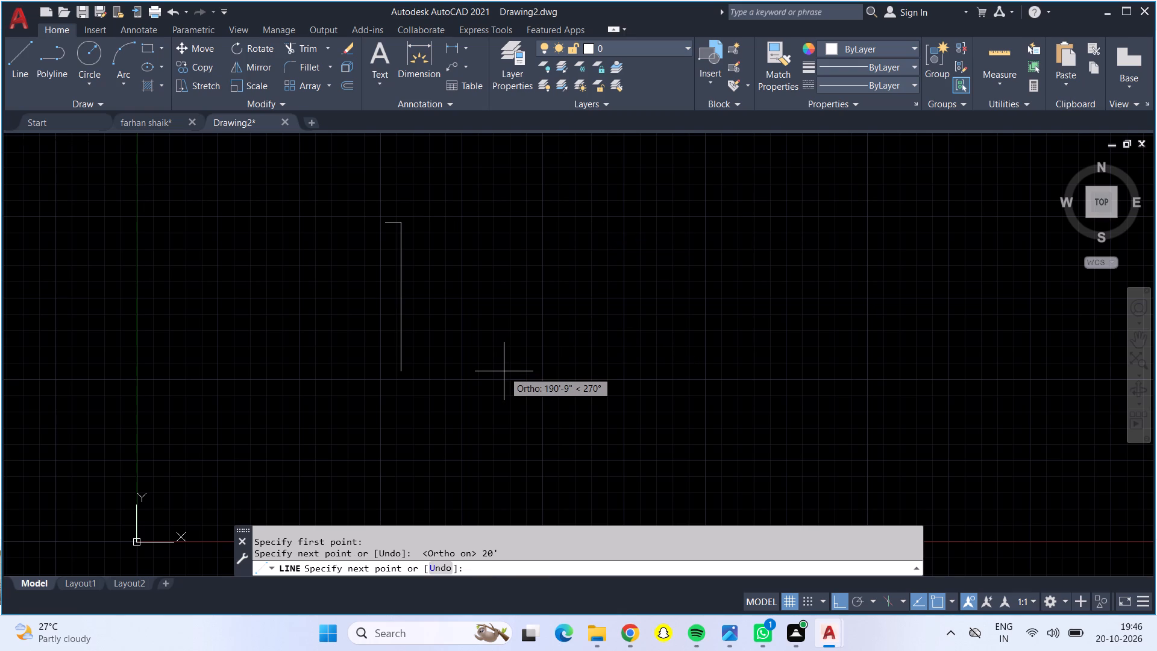
{"action": "scroll", "coordinate": [407, 310], "scroll_direction": "up", "scroll_amount": 2}
{"action": "middle_click_drag", "start_coordinate": [407, 310], "coordinate": [571, 505]}
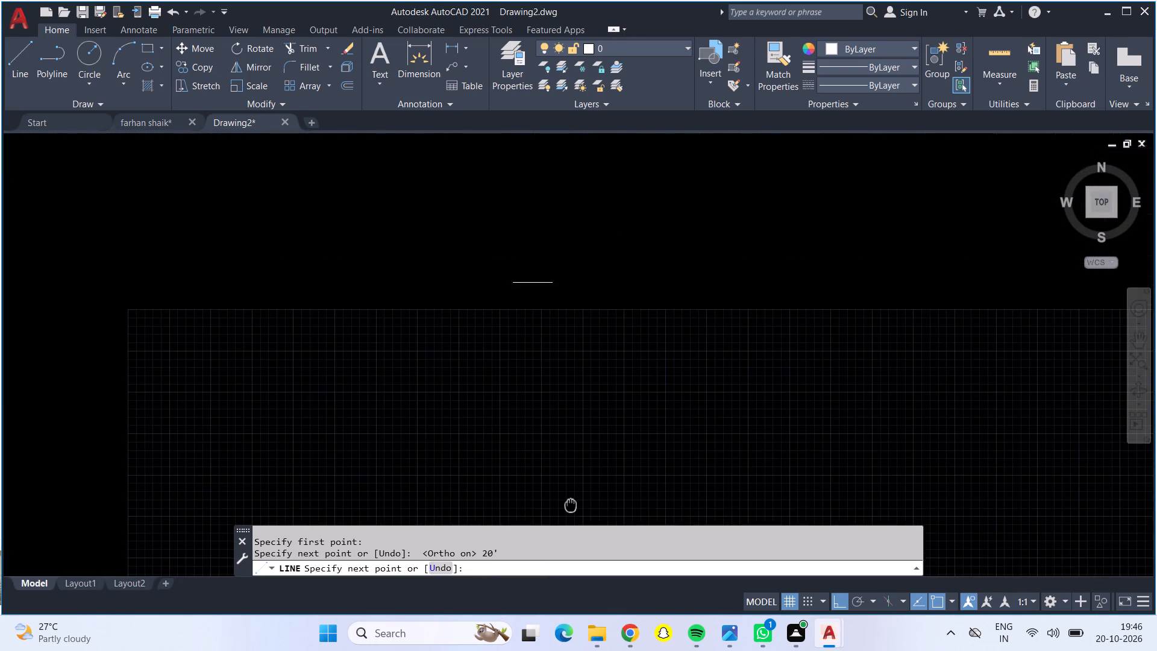
{"action": "middle_click_drag", "start_coordinate": [571, 505], "coordinate": [663, 434]}
{"action": "type", "text": "40"}
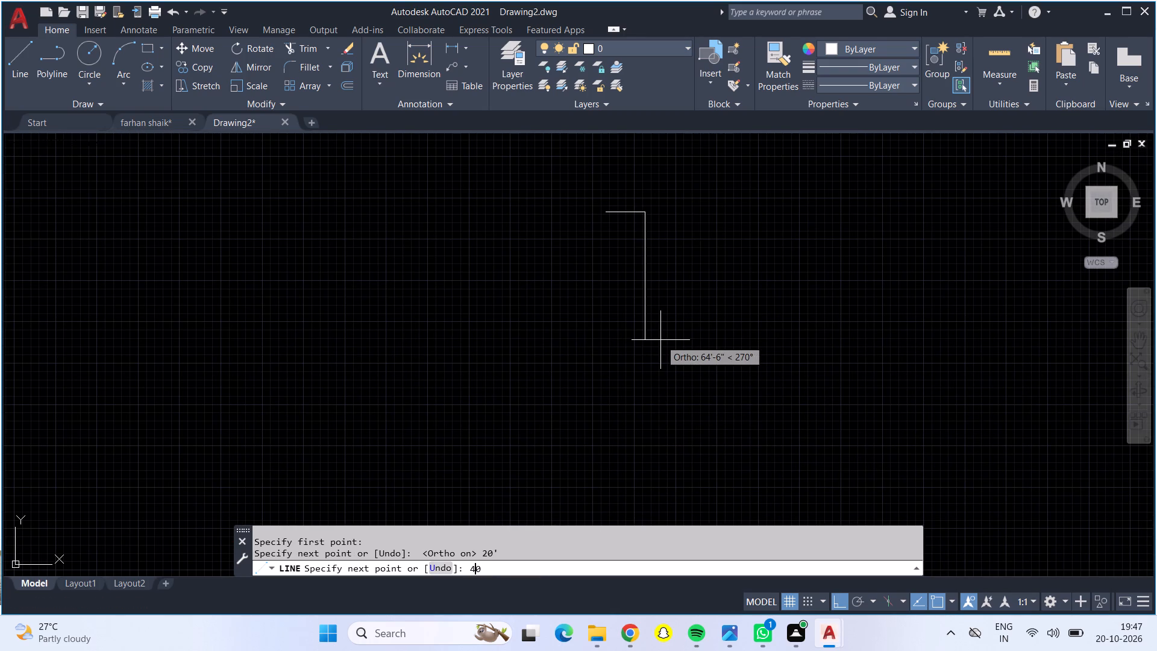
{"action": "key", "text": "apostrophe"}
{"action": "key", "text": "Return"}
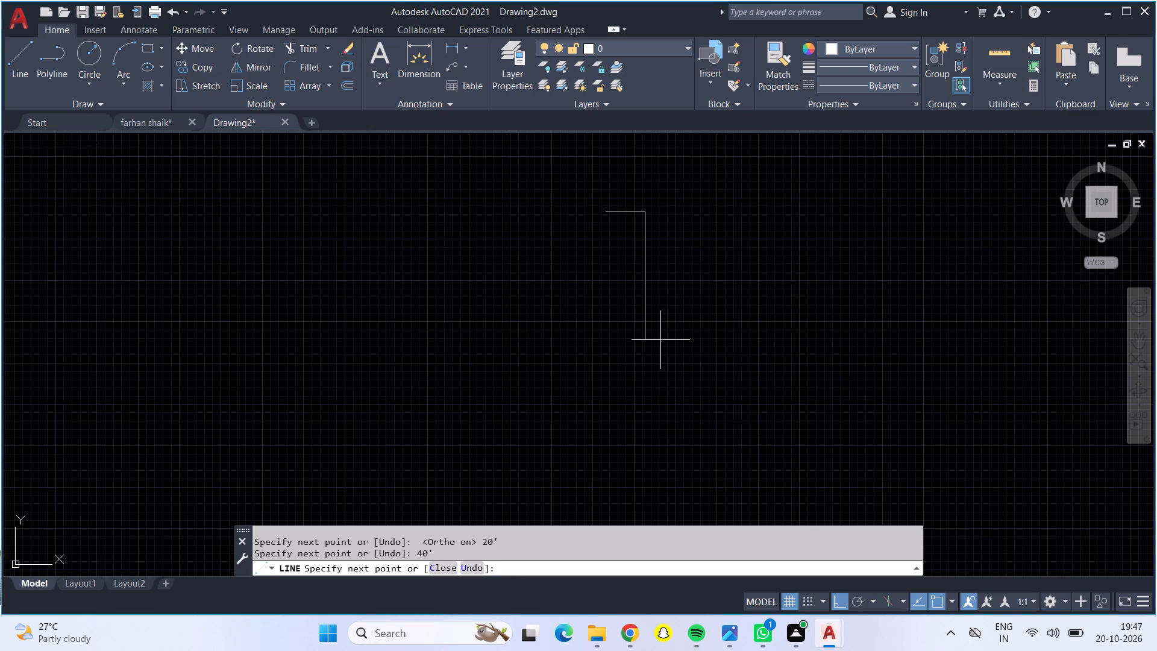
{"action": "type", "text": "20'"}
{"action": "key", "text": "Return"}
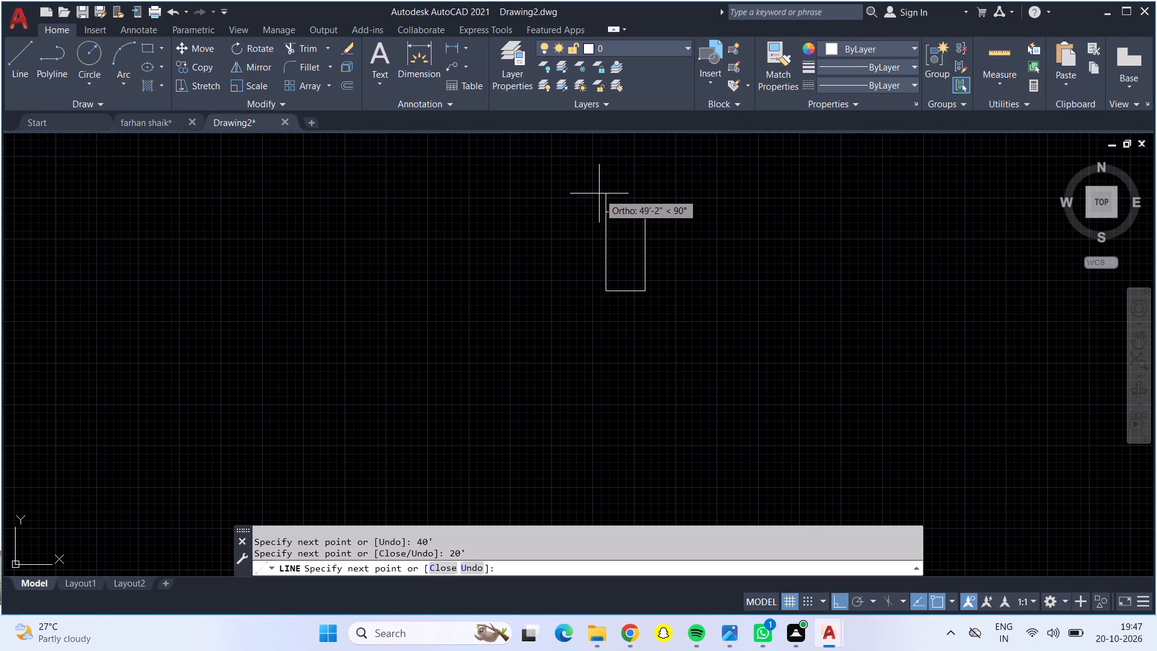
{"action": "type", "text": "40'"}
{"action": "key", "text": "Return"}
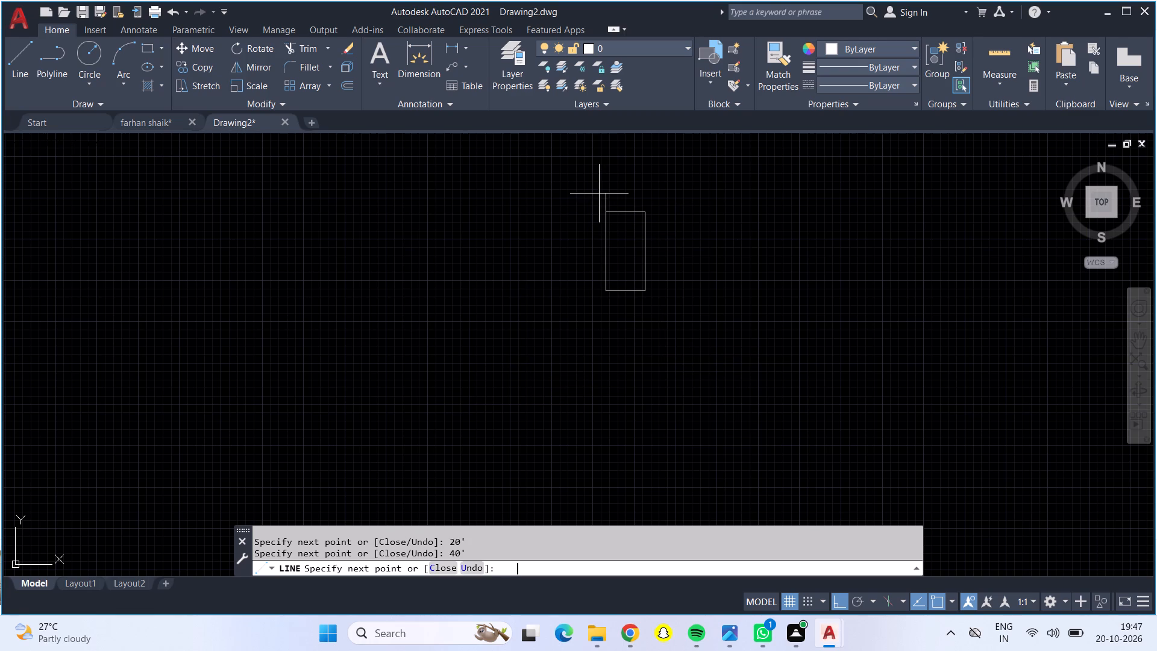
{"action": "key", "text": "Escape"}
Offset the left, top and right sides of the outline 9" inward to form the outer walls.
{"action": "scroll", "coordinate": [619, 234], "scroll_direction": "up", "scroll_amount": 3}
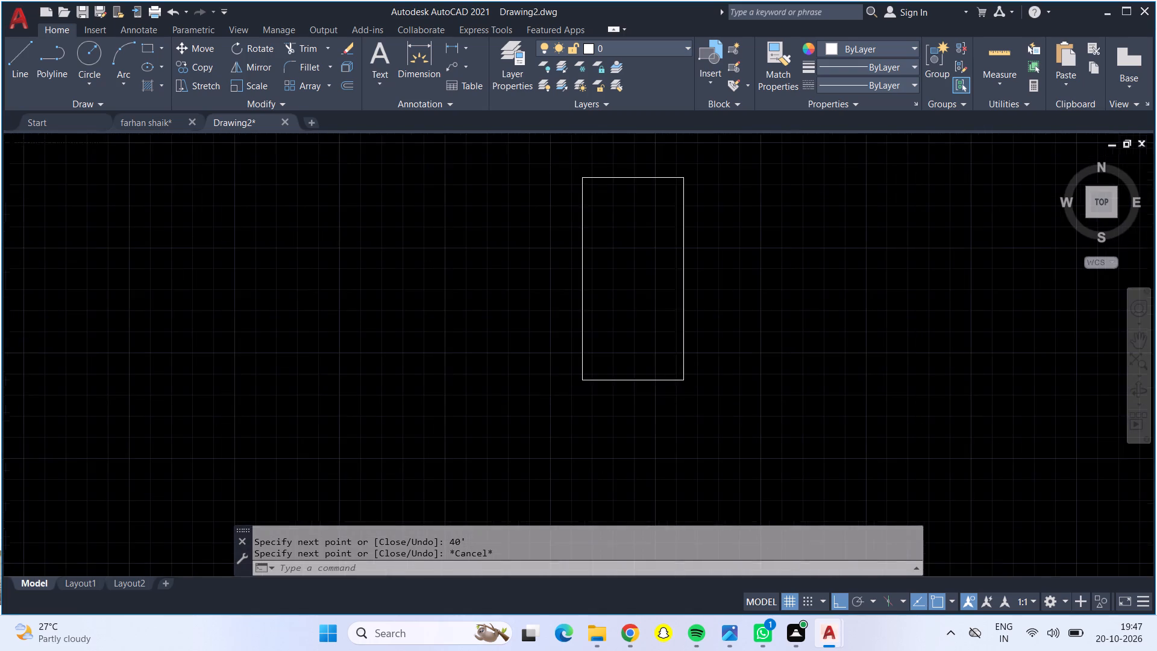
{"action": "middle_click_drag", "start_coordinate": [624, 250], "coordinate": [486, 281]}
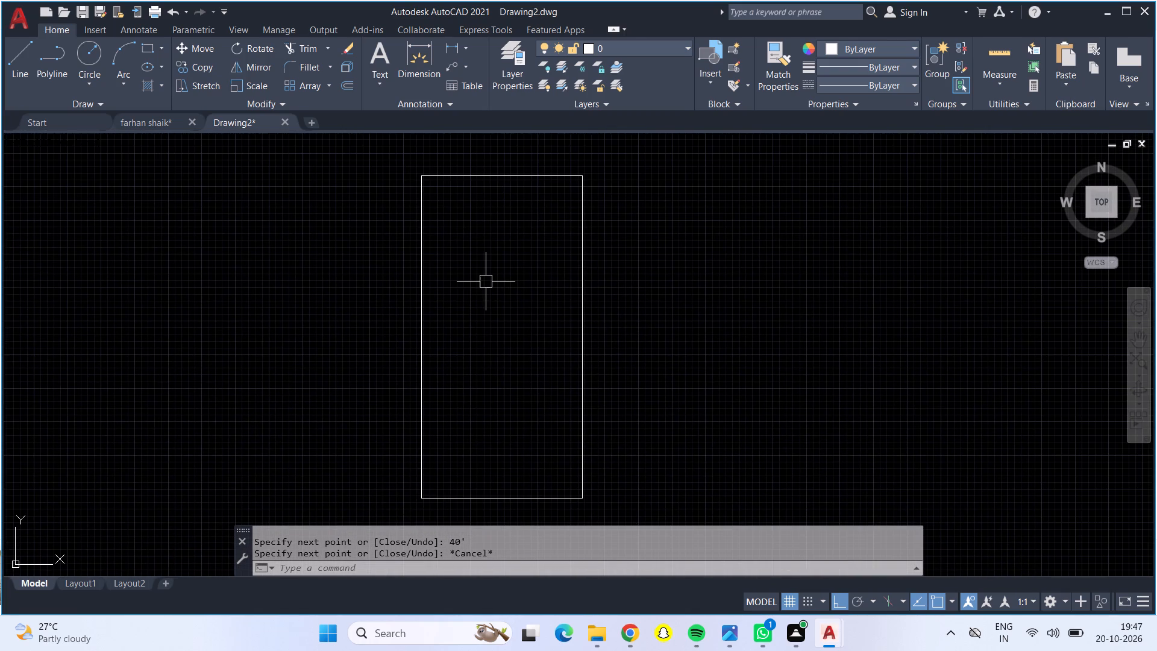
{"action": "key", "text": "Escape"}
{"action": "key", "text": "o"}
{"action": "key", "text": "Return"}
{"action": "type", "text": "9\""}
{"action": "key", "text": "Return"}
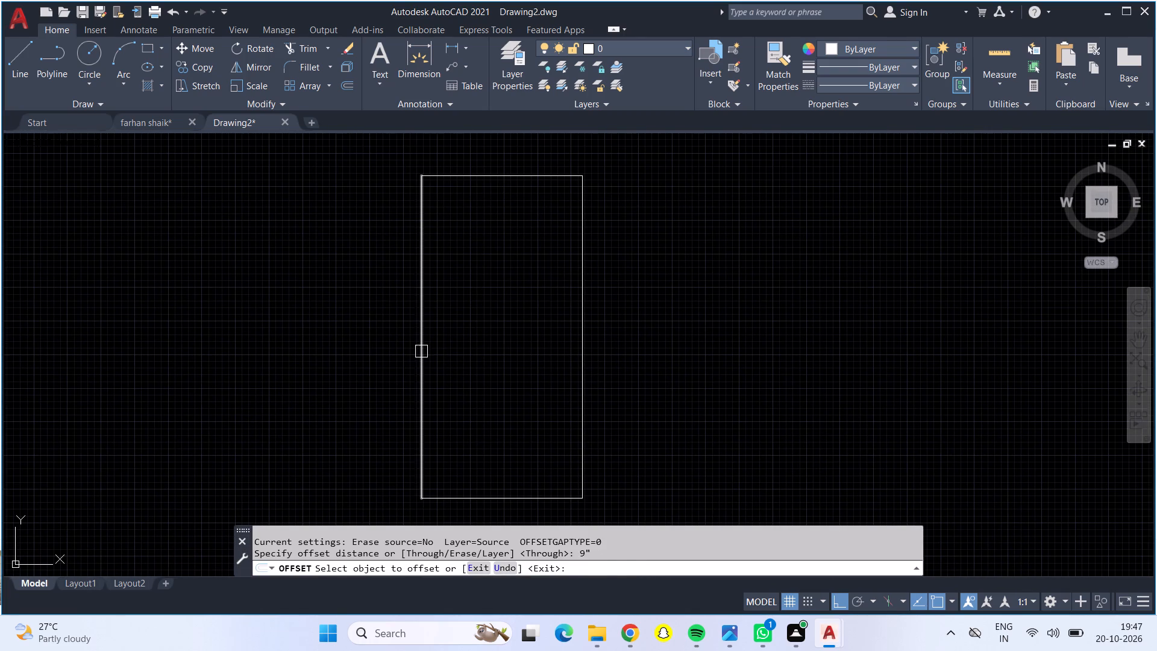
{"action": "left_click", "coordinate": [421, 351]}
{"action": "left_click_drag", "start_coordinate": [463, 379], "coordinate": [463, 373]}
{"action": "left_click", "coordinate": [446, 175]}
{"action": "left_click", "coordinate": [491, 266]}
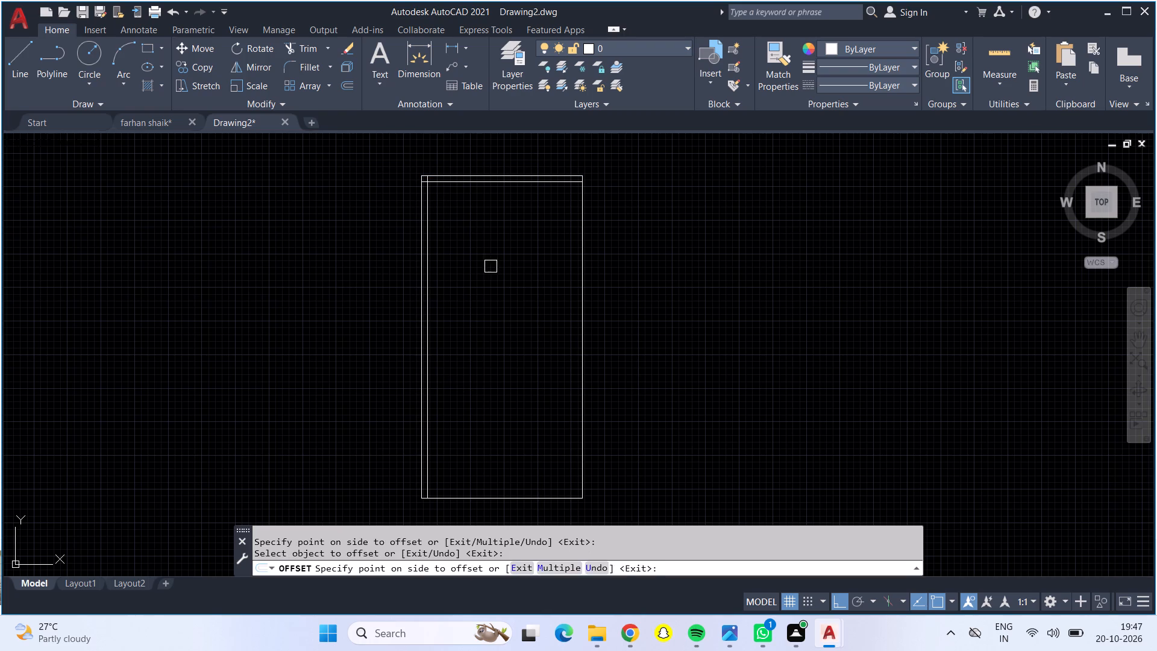
{"action": "left_click_drag", "start_coordinate": [582, 292], "coordinate": [575, 292]}
{"action": "left_click", "coordinate": [489, 319]}
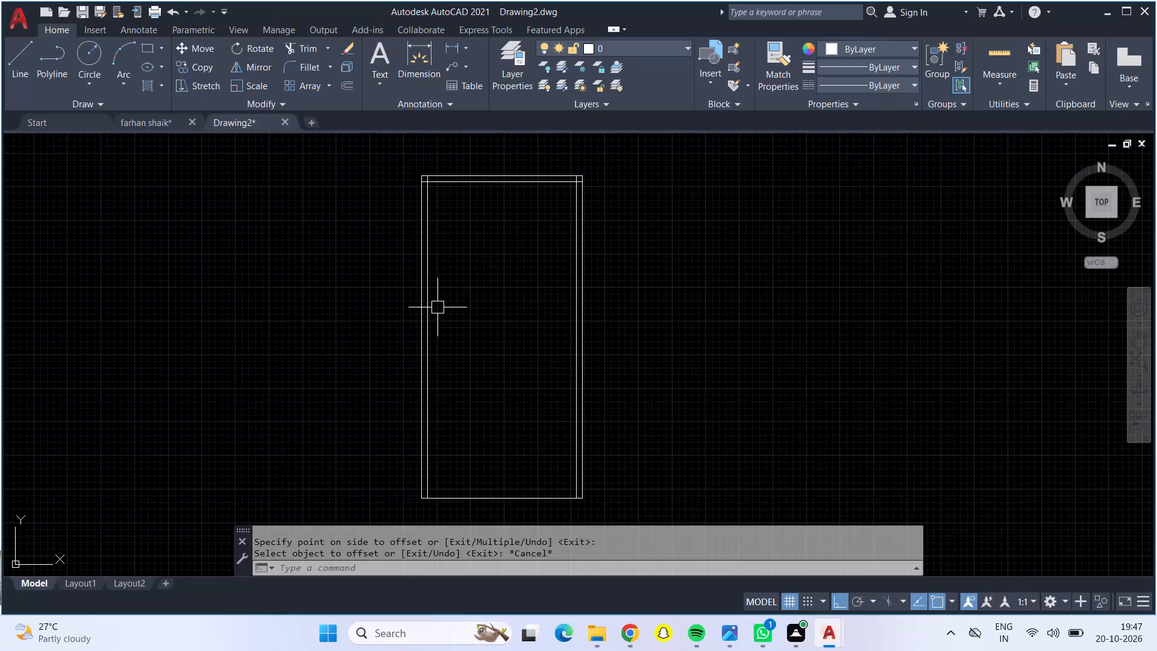
{"action": "key", "text": "Escape"}
{"action": "key", "text": "Escape"}
Offset the right wall's inner line 10' toward the interior to mark a vertical partition line.
{"action": "key", "text": "o"}
{"action": "key", "text": "Return"}
{"action": "type", "text": "10'"}
{"action": "key", "text": "Return"}
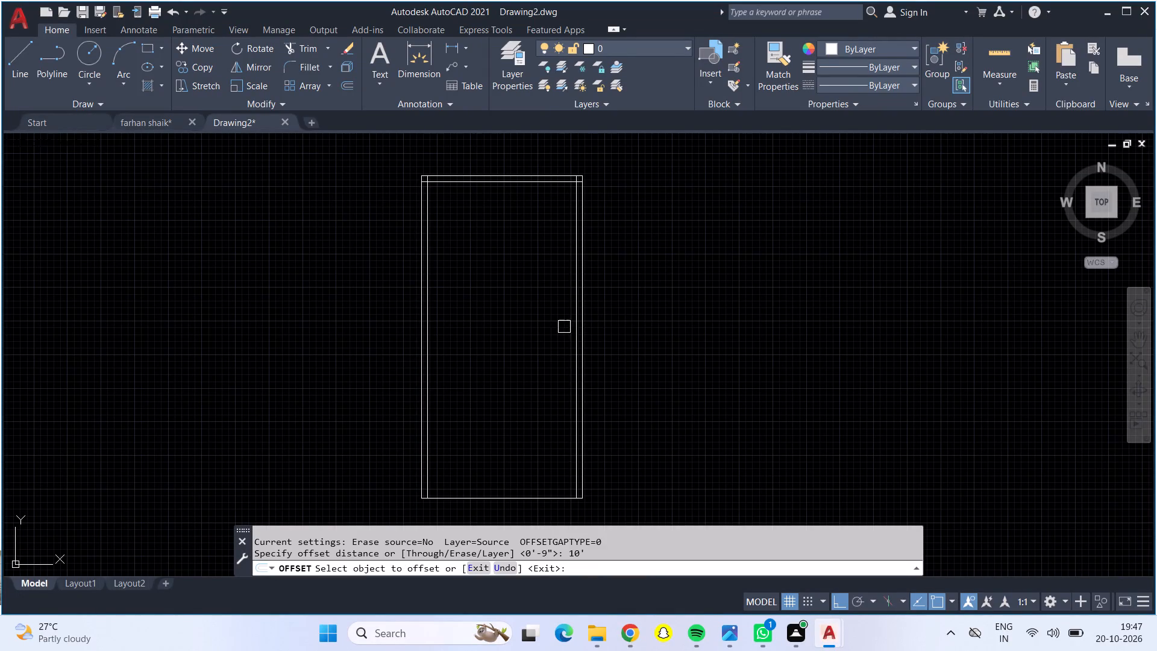
{"action": "left_click", "coordinate": [575, 340]}
{"action": "left_click", "coordinate": [503, 313]}
{"action": "key", "text": "Escape"}
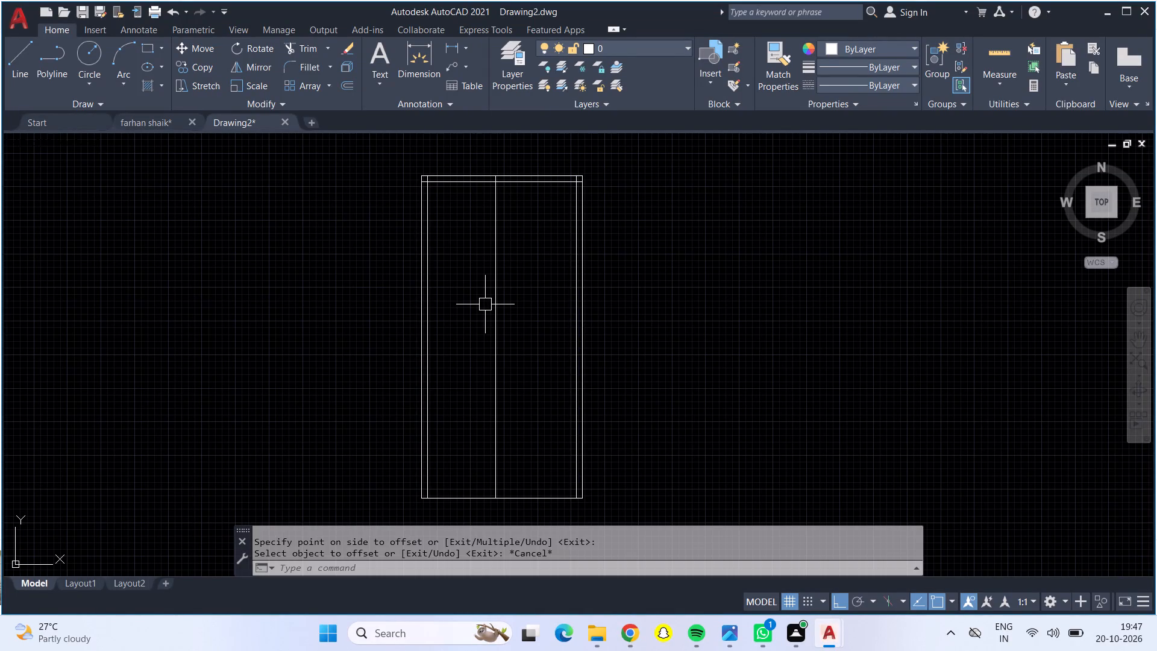
Offset the vertical partition line 5" toward the left wall to give the partition its thickness.
{"action": "key", "text": "o"}
{"action": "key", "text": "Return"}
{"action": "type", "text": "6\""}
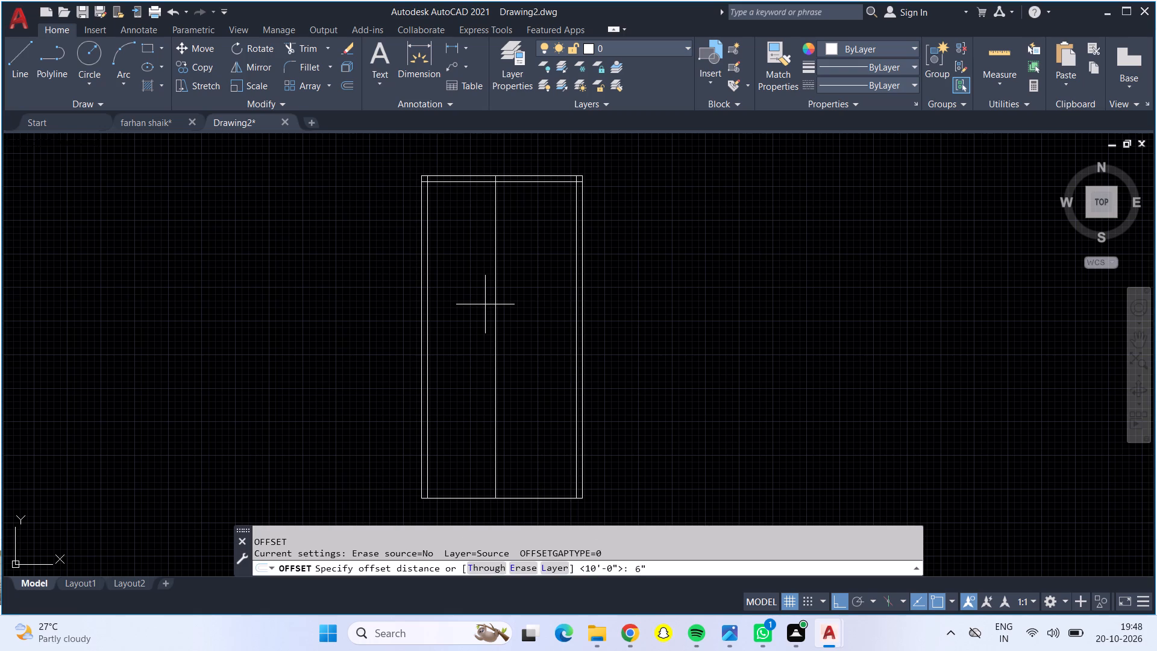
{"action": "key", "text": "BackSpace"}
{"action": "key", "text": "BackSpace"}
{"action": "type", "text": "5\""}
{"action": "key", "text": "Return"}
{"action": "left_click_drag", "start_coordinate": [492, 345], "coordinate": [485, 342]}
{"action": "left_click", "coordinate": [436, 326]}
{"action": "key", "text": "Escape"}
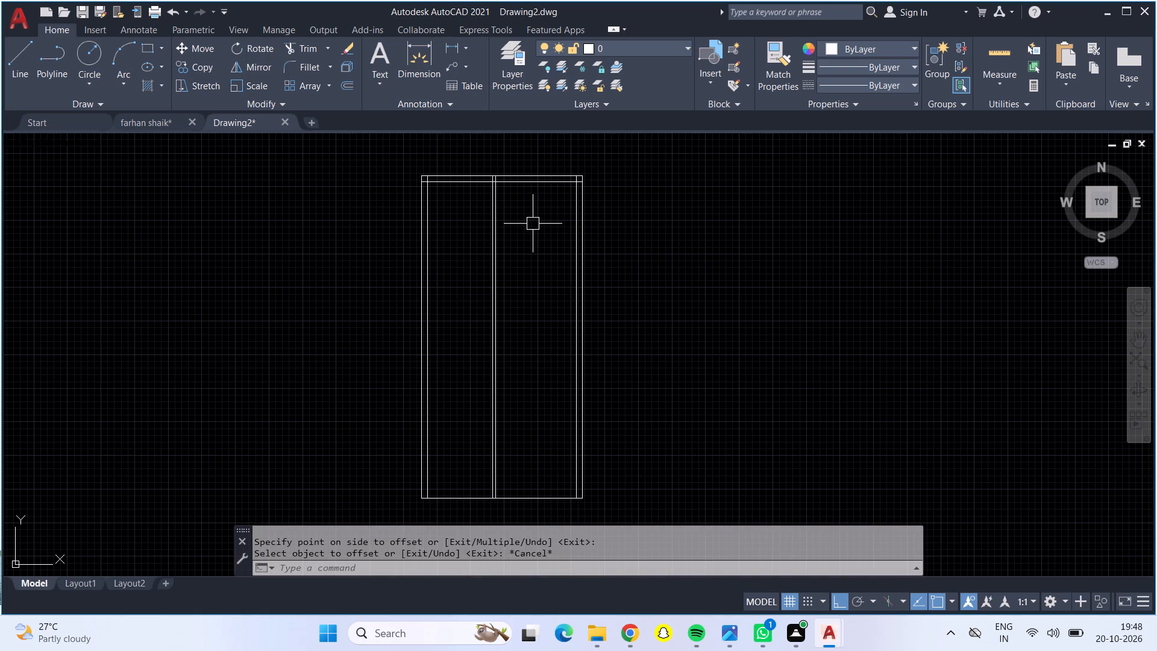
Offset the top wall's inner line 10'6" downward to mark the first horizontal partition line.
{"action": "key", "text": "o"}
{"action": "key", "text": "Return"}
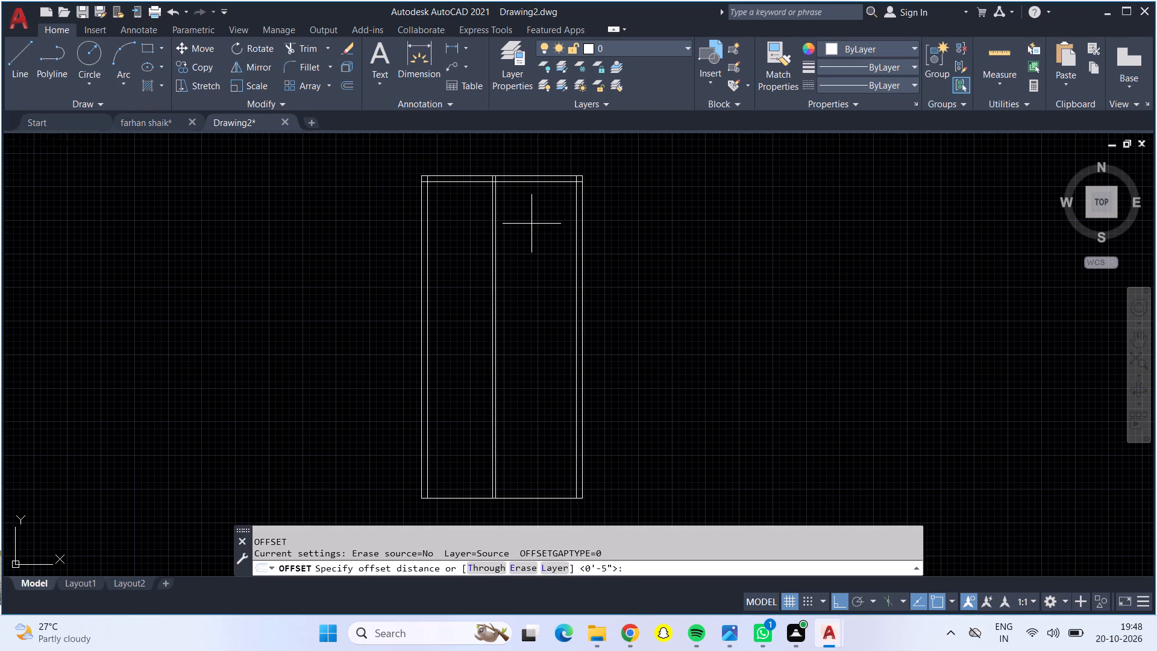
{"action": "type", "text": "10'"}
{"action": "type", "text": "6\""}
{"action": "key", "text": "Return"}
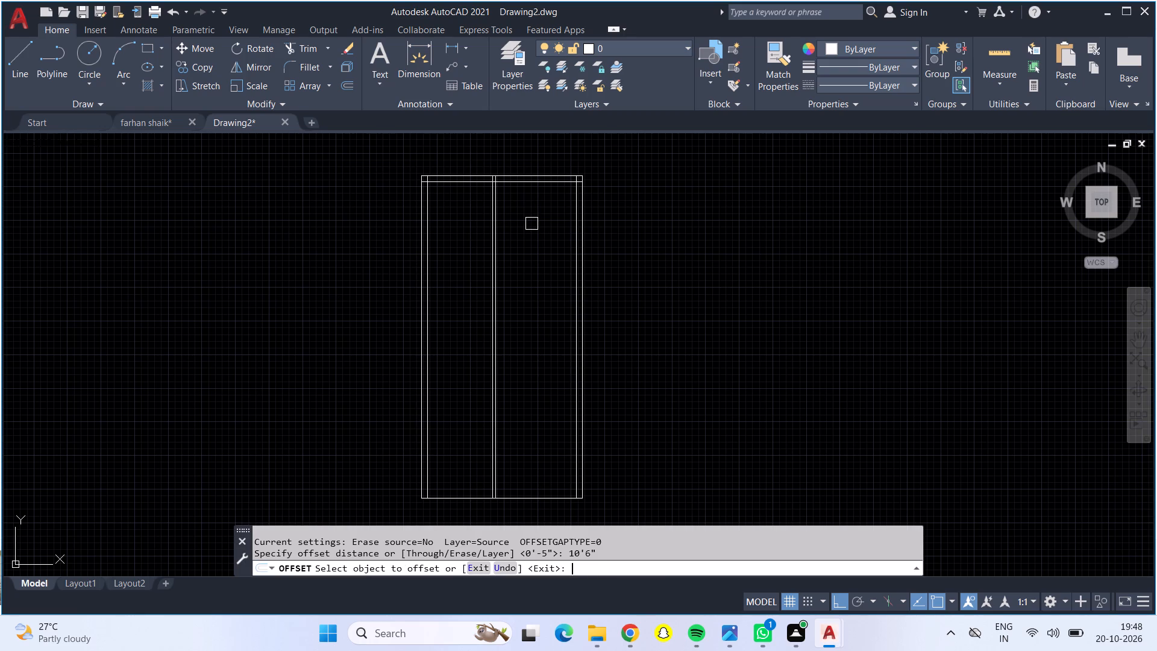
{"action": "left_click", "coordinate": [548, 181]}
{"action": "left_click", "coordinate": [544, 236]}
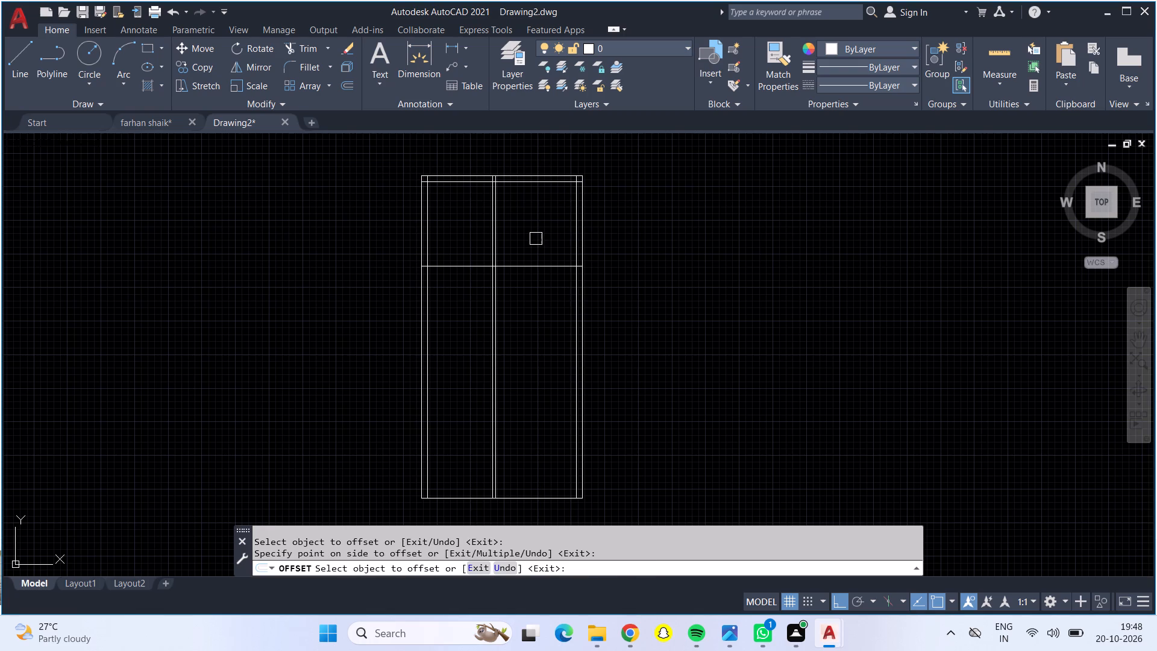
{"action": "key", "text": "Escape"}
Offset the first horizontal partition line 5" downward to form the partition wall's thickness.
{"action": "key", "text": "o"}
{"action": "key", "text": "Return"}
{"action": "type", "text": "5\""}
{"action": "key", "text": "Return"}
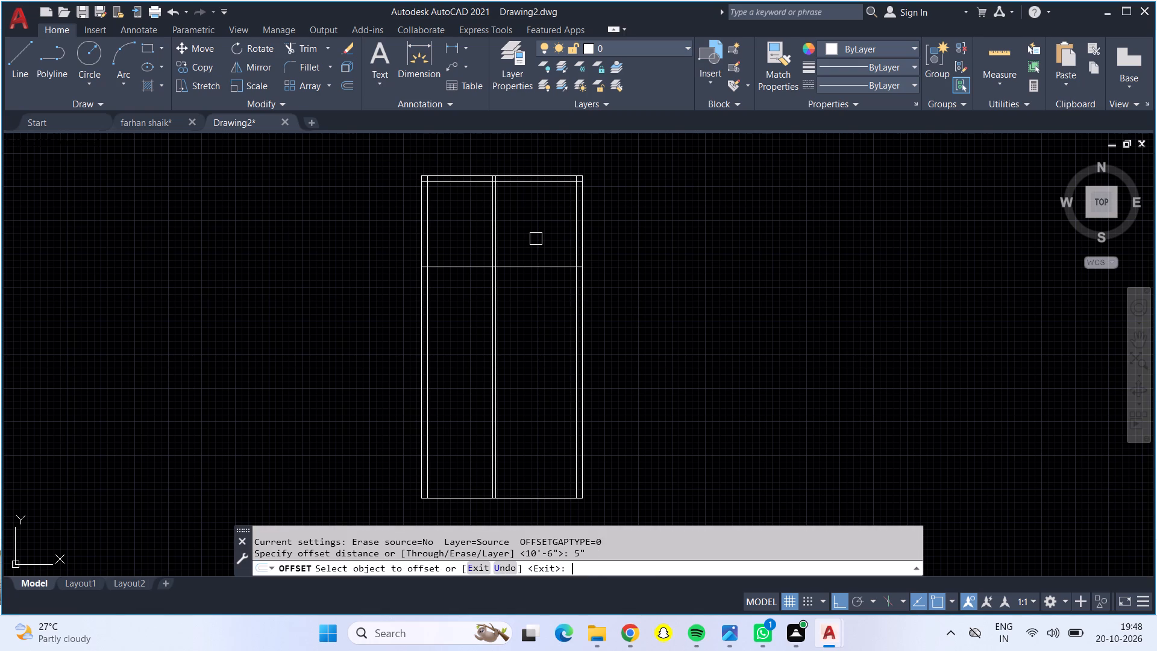
{"action": "left_click", "coordinate": [538, 271]}
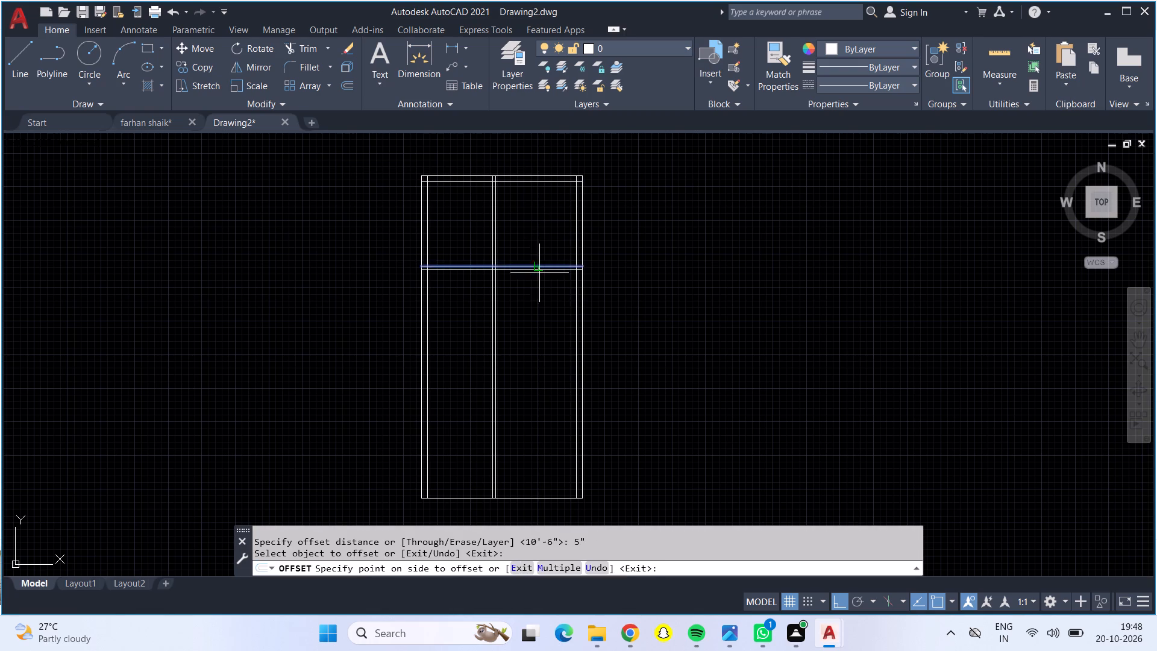
{"action": "left_click", "coordinate": [544, 301]}
{"action": "key", "text": "Escape"}
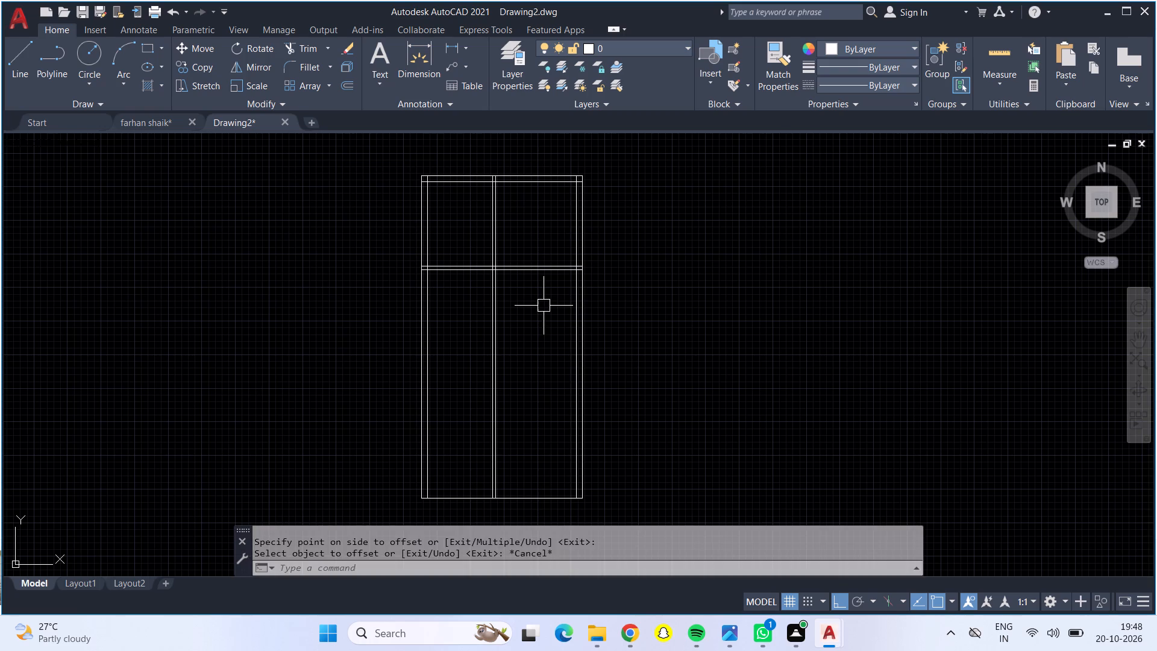
Offset the first horizontal partition's lower line 11' downward to mark the second horizontal partition.
{"action": "key", "text": "o"}
{"action": "key", "text": "Return"}
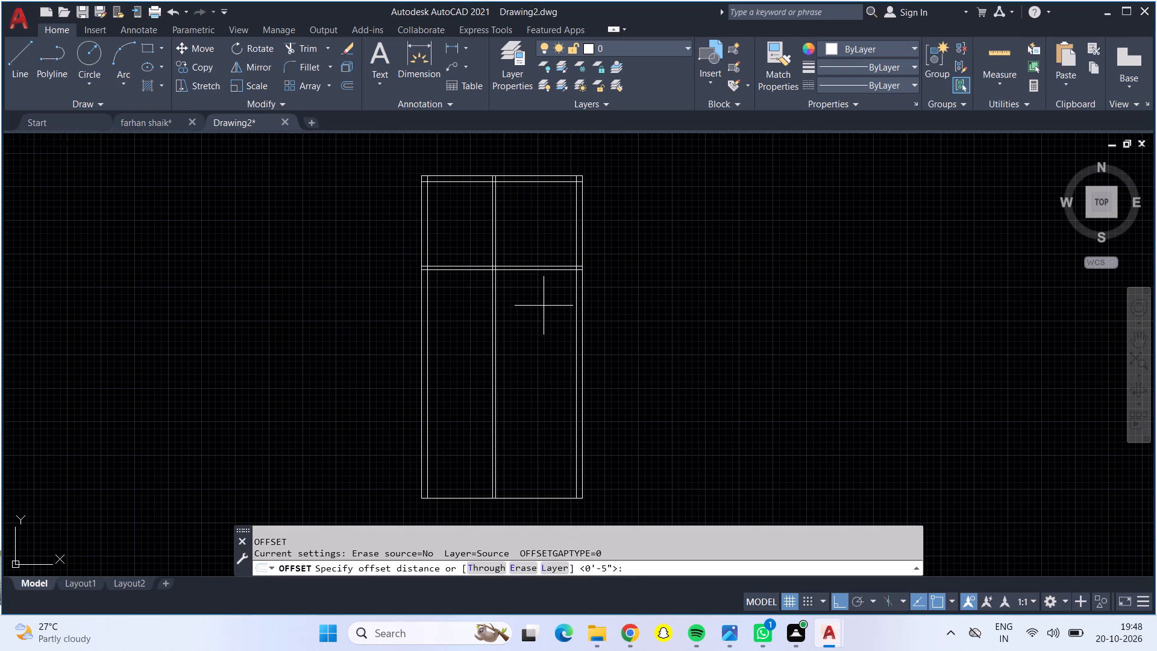
{"action": "type", "text": "1'"}
{"action": "key", "text": "BackSpace"}
{"action": "key", "text": "apostrophe"}
{"action": "key", "text": "BackSpace"}
{"action": "type", "text": "1'"}
{"action": "key", "text": "Return"}
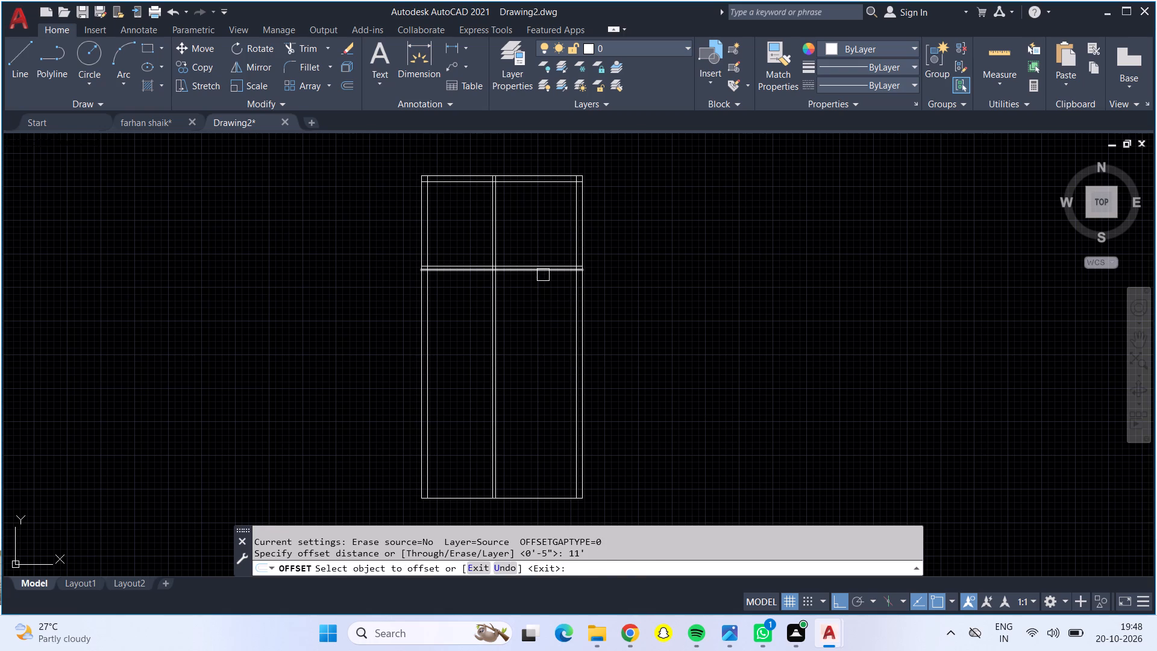
{"action": "left_click", "coordinate": [543, 275]}
{"action": "left_click", "coordinate": [541, 308]}
{"action": "key", "text": "Escape"}
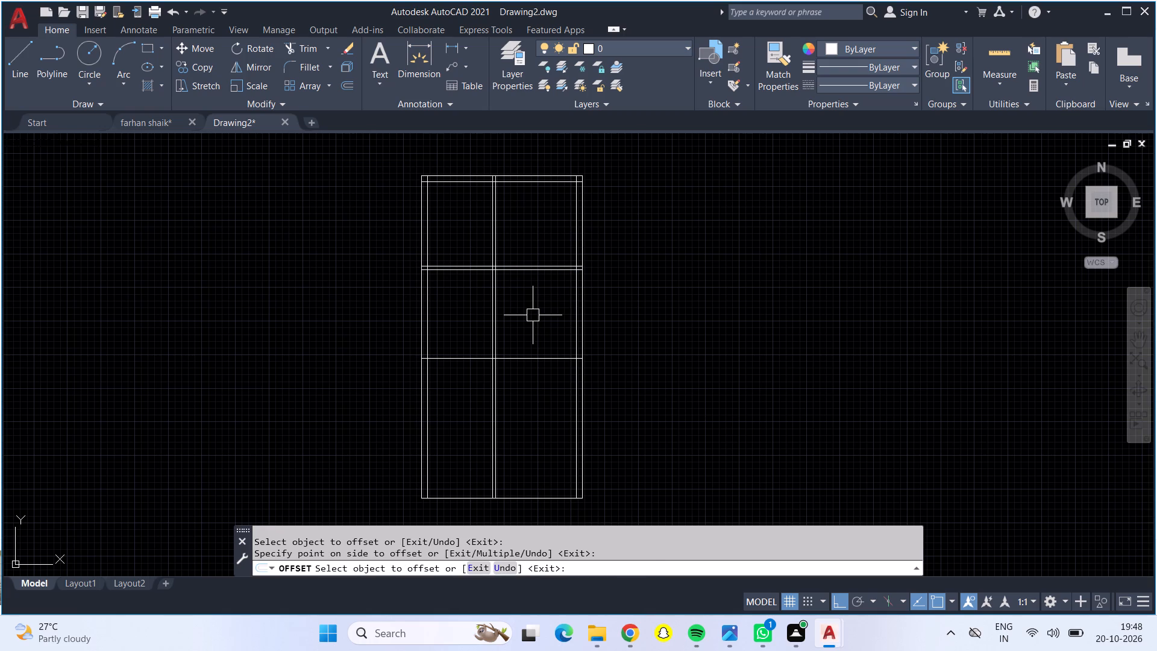
Offset the second horizontal partition line 5" downward to form its wall thickness.
{"action": "key", "text": "o"}
{"action": "key", "text": "Return"}
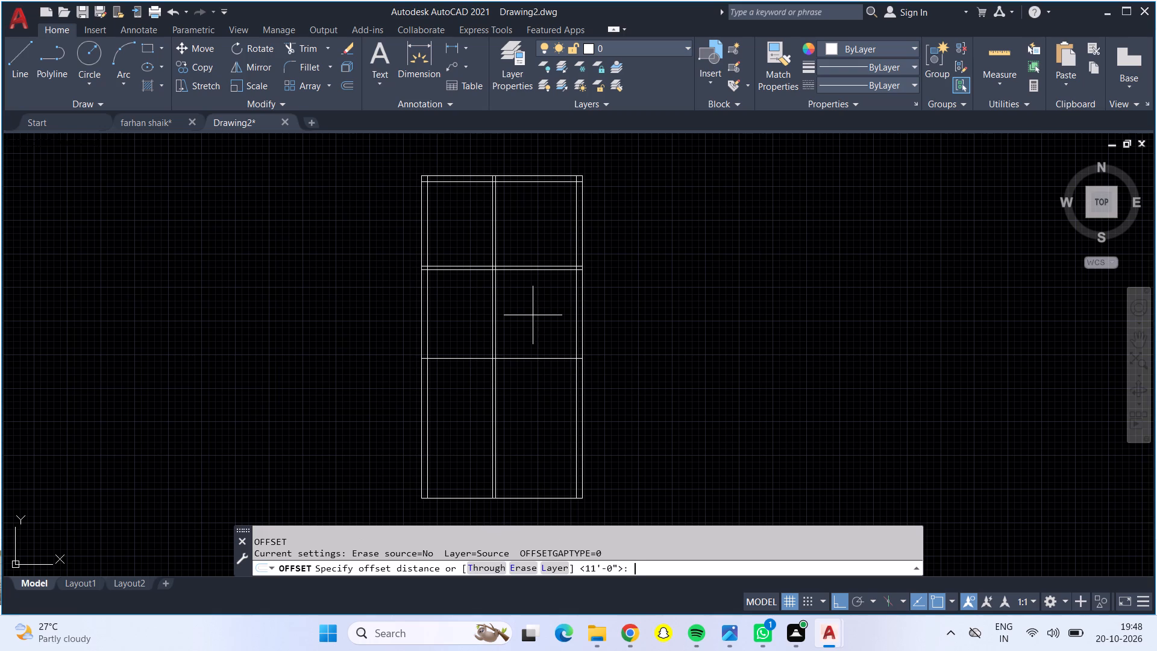
{"action": "type", "text": "5\""}
{"action": "key", "text": "Return"}
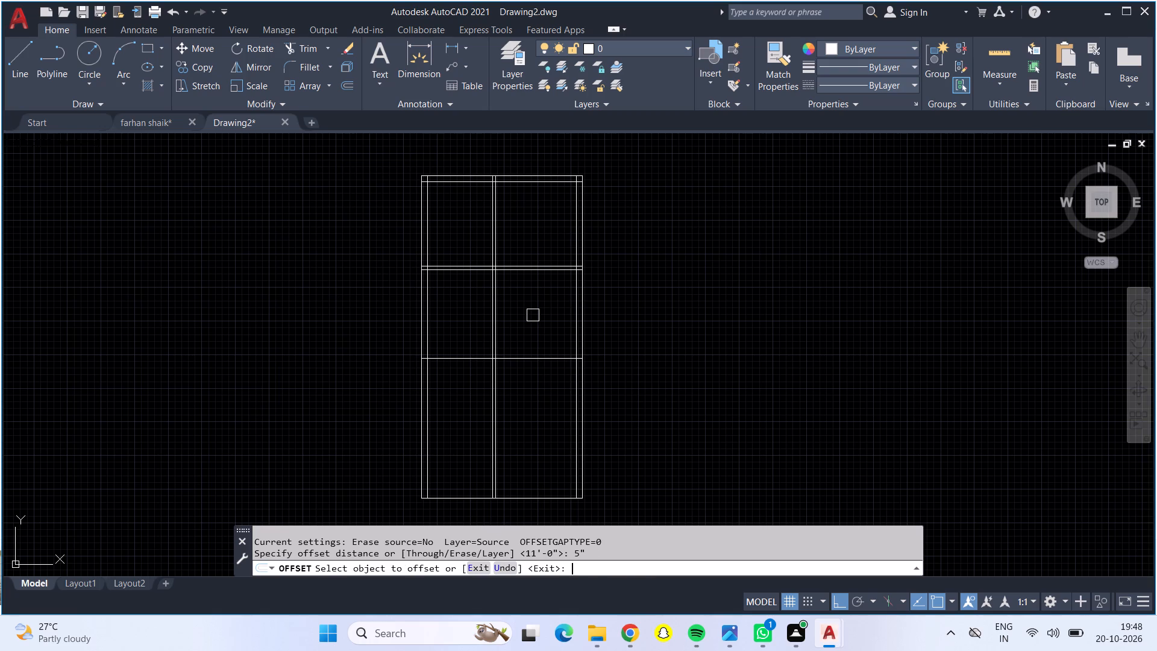
{"action": "left_click", "coordinate": [531, 356]}
{"action": "left_click", "coordinate": [530, 394]}
{"action": "key", "text": "Escape"}
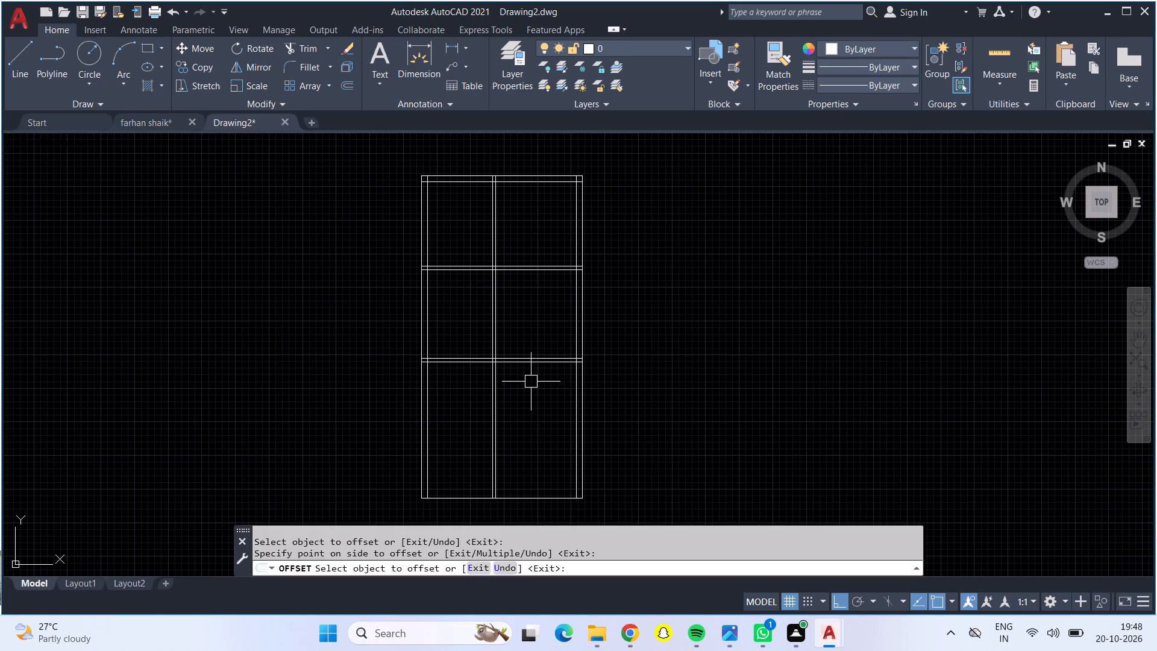
Offset the second horizontal partition's lower line 4'7" downward to mark the third horizontal partition.
{"action": "key", "text": "o"}
{"action": "key", "text": "Return"}
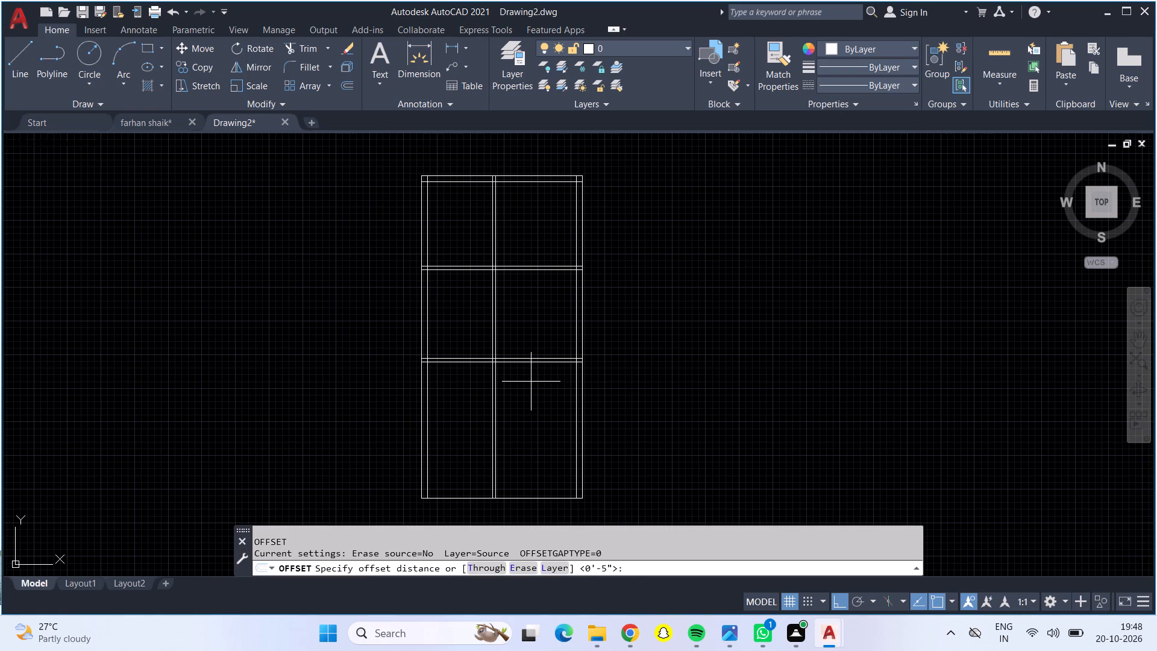
{"action": "type", "text": "4'77"}
{"action": "key", "text": "BackSpace"}
{"action": "key", "text": "shift+quotedbl"}
{"action": "key", "text": "Return"}
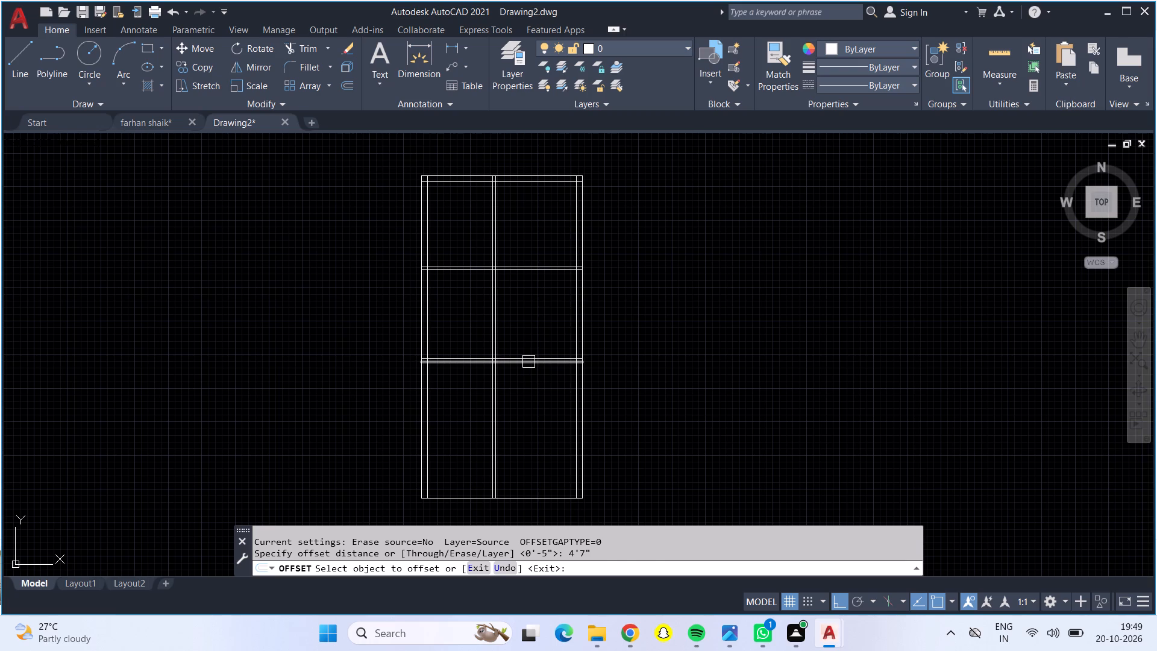
{"action": "left_click", "coordinate": [528, 362]}
{"action": "left_click", "coordinate": [539, 417]}
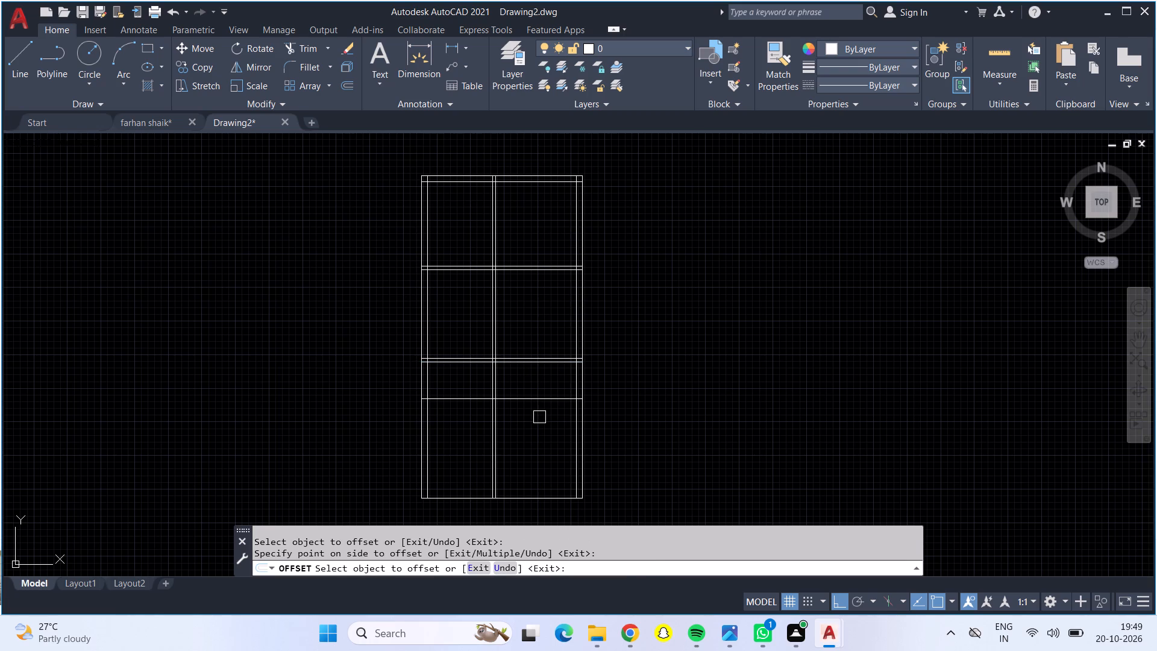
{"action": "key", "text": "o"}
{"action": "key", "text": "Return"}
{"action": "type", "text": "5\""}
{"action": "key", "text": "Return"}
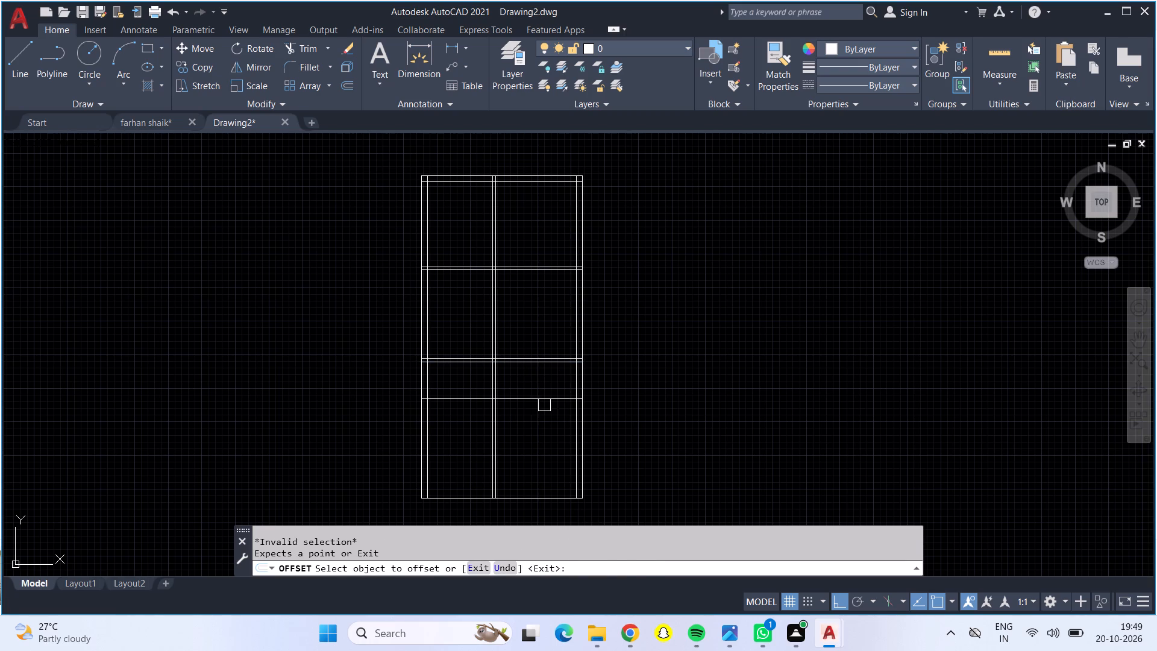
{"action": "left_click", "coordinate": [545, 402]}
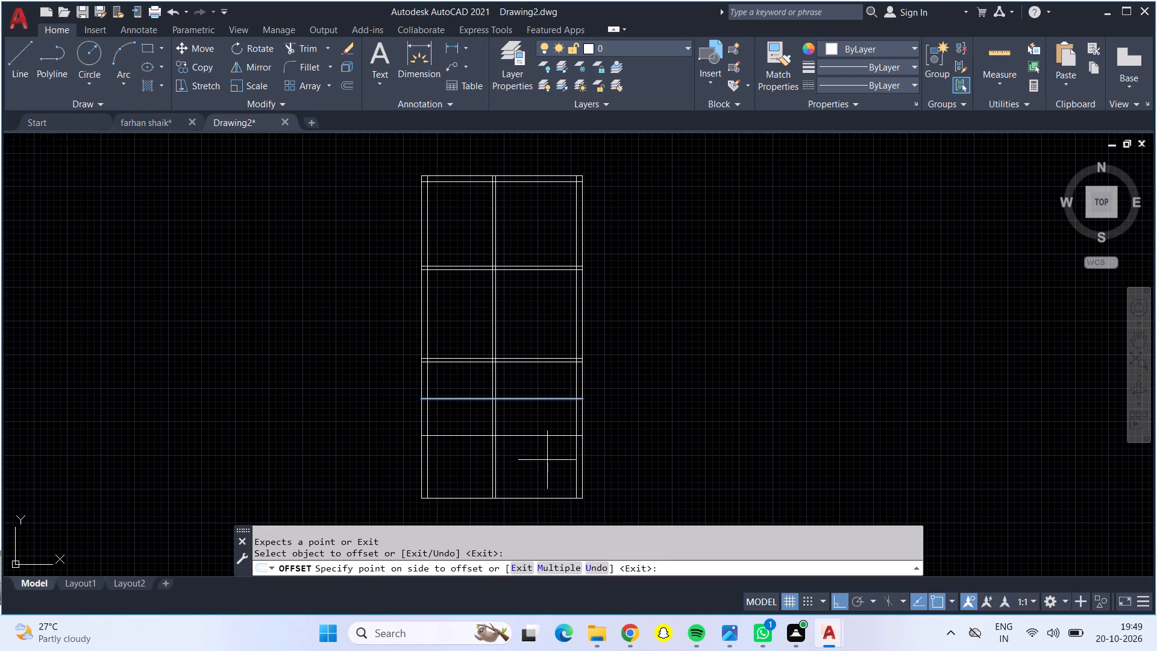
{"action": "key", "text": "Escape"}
Offset the third horizontal partition line 5" downward to form its wall thickness.
{"action": "key", "text": "o"}
{"action": "key", "text": "Return"}
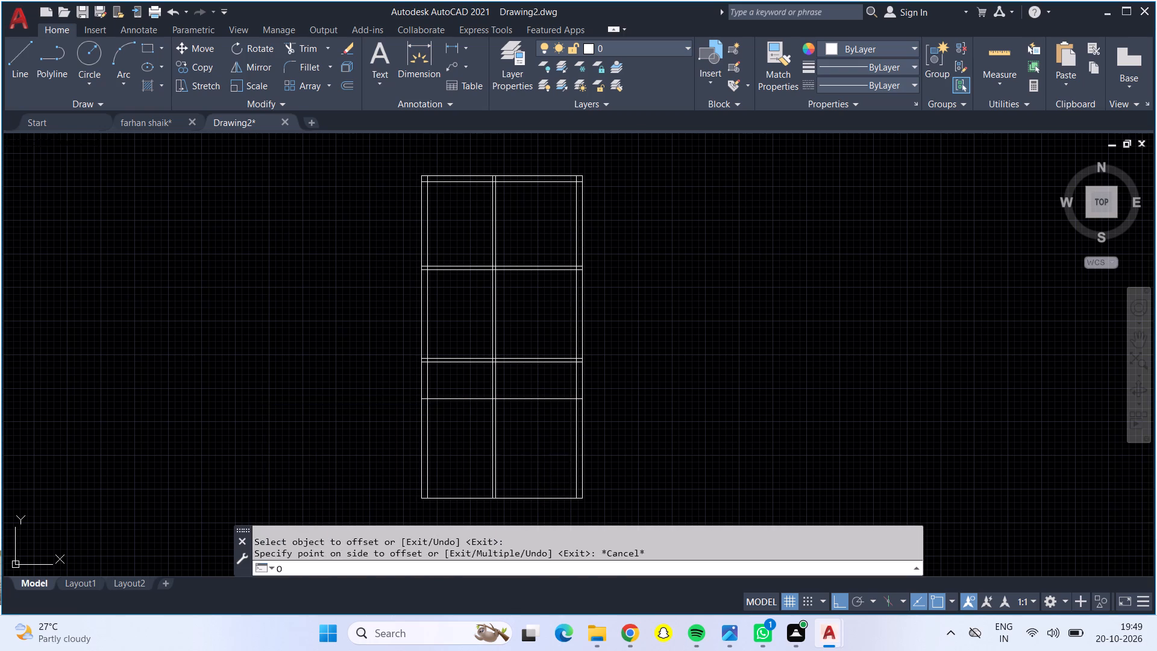
{"action": "type", "text": "5\""}
{"action": "key", "text": "Return"}
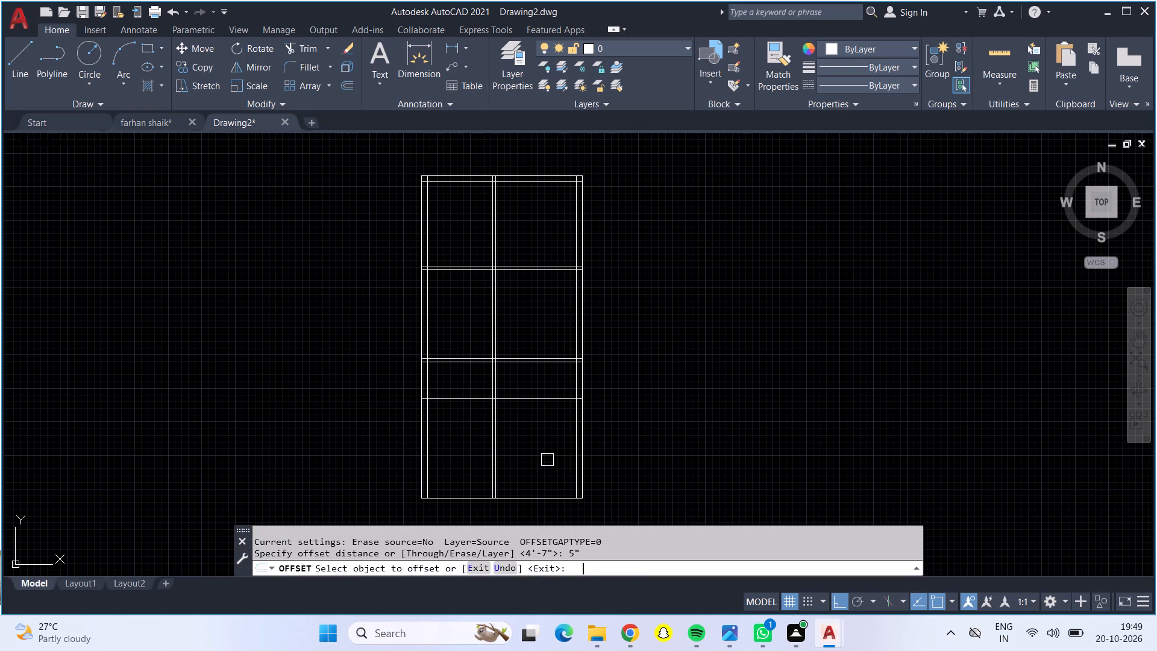
{"action": "left_click", "coordinate": [519, 398]}
{"action": "left_click", "coordinate": [524, 433]}
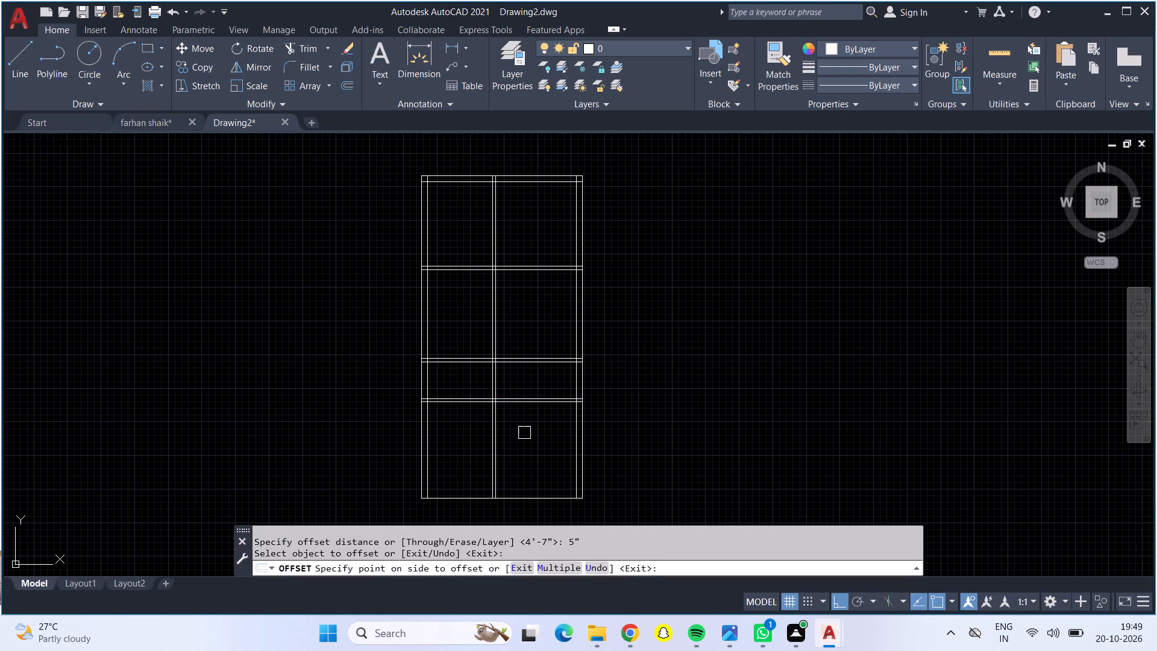
{"action": "key", "text": "Return"}
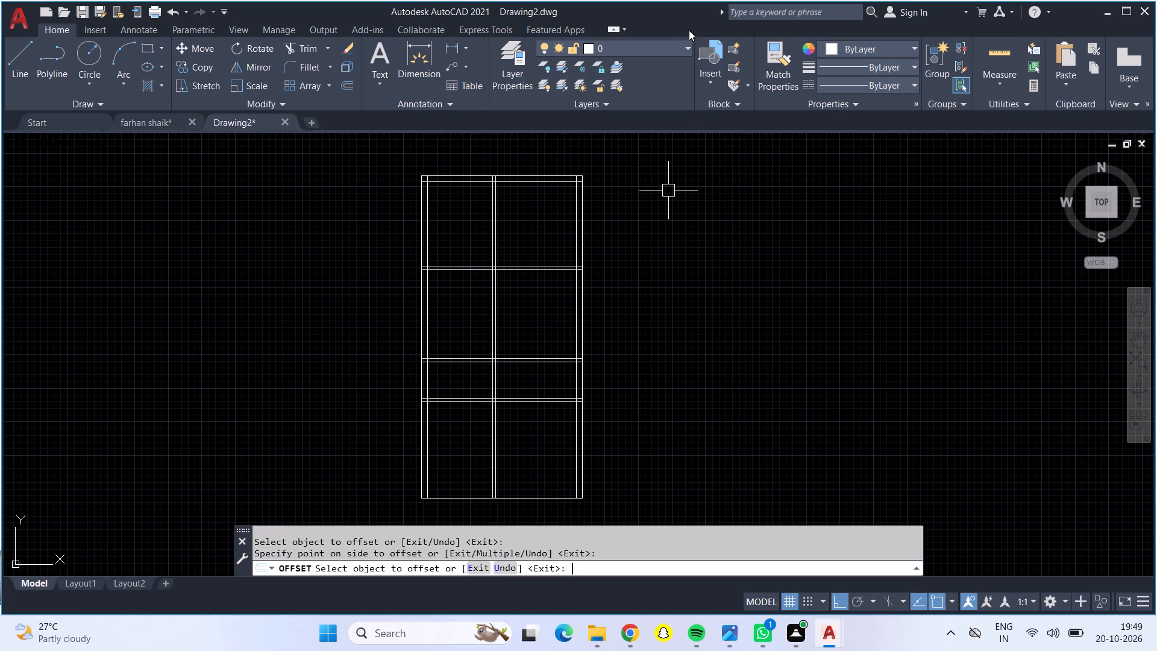
Trim all three horizontal partitions away between the left outer wall and the vertical partition.
{"action": "scroll", "coordinate": [475, 313], "scroll_direction": "up", "scroll_amount": 1}
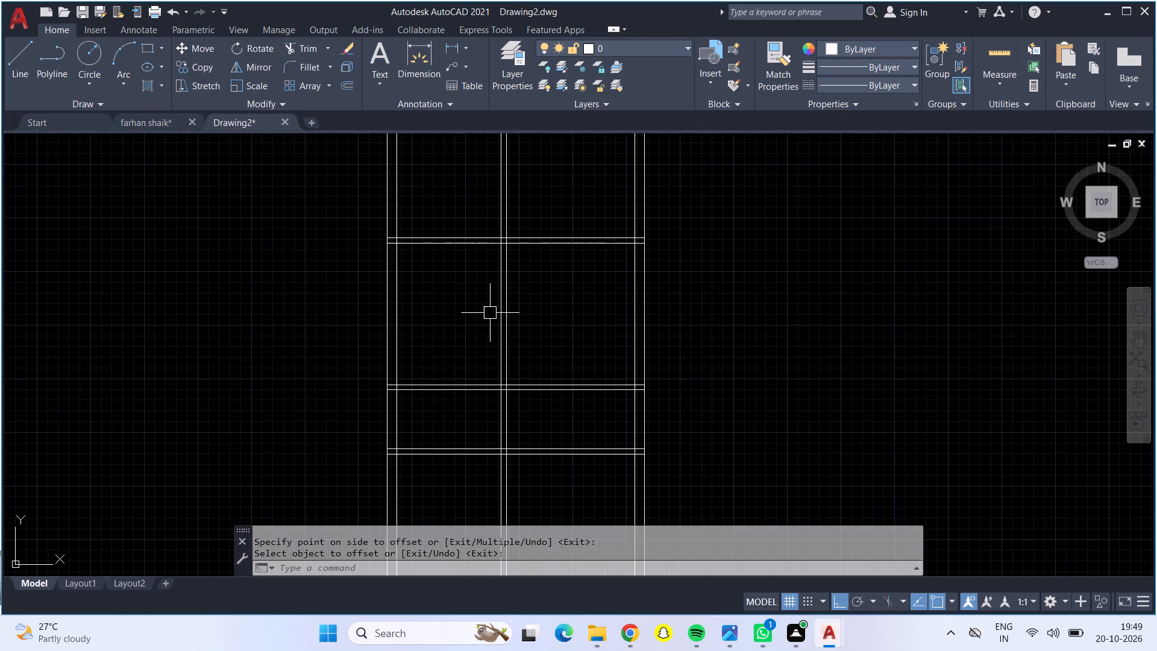
{"action": "scroll", "coordinate": [557, 305], "scroll_direction": "down", "scroll_amount": 1}
{"action": "middle_click_drag", "start_coordinate": [557, 305], "coordinate": [610, 326]}
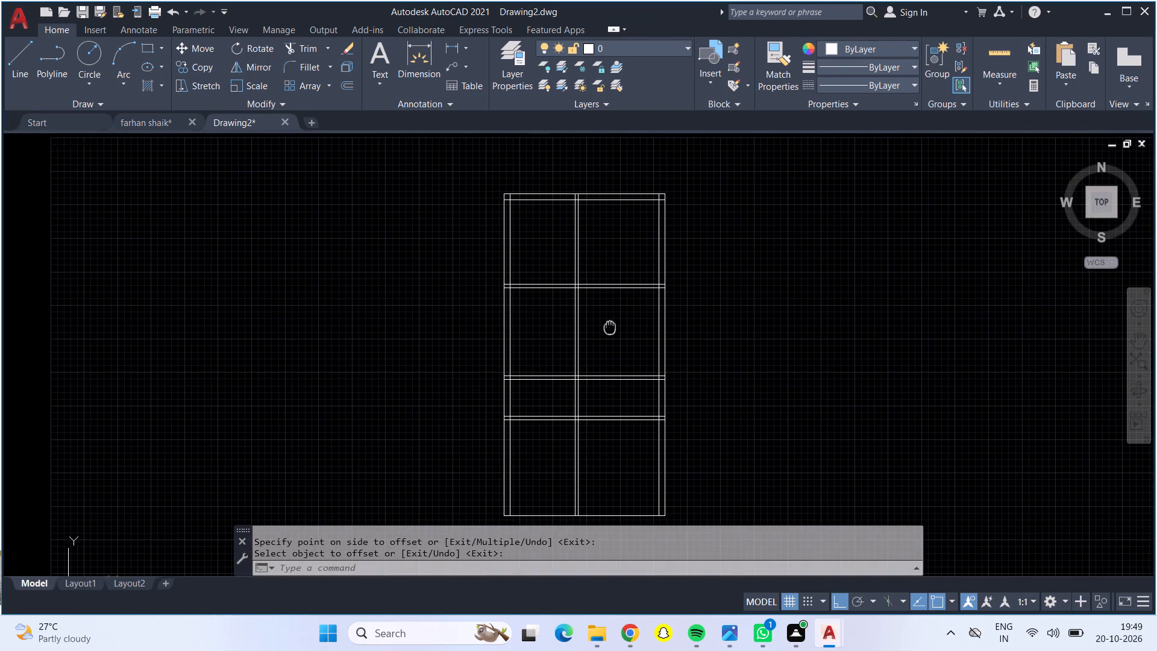
{"action": "middle_click_drag", "start_coordinate": [610, 326], "coordinate": [600, 303]}
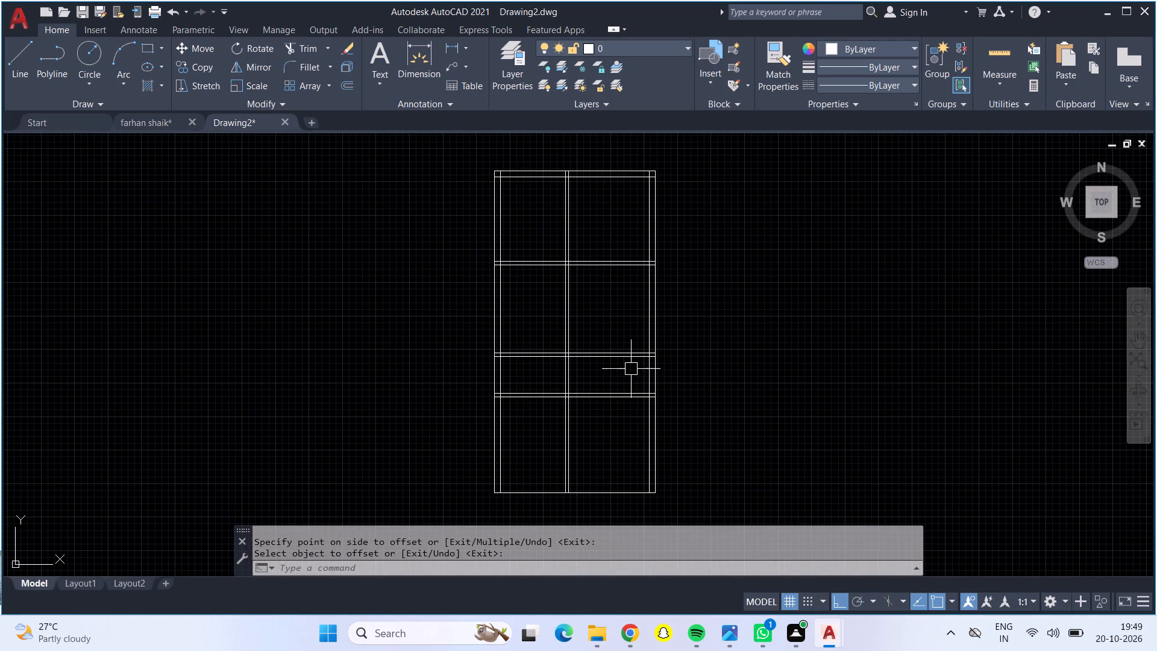
{"action": "left_click", "coordinate": [299, 46]}
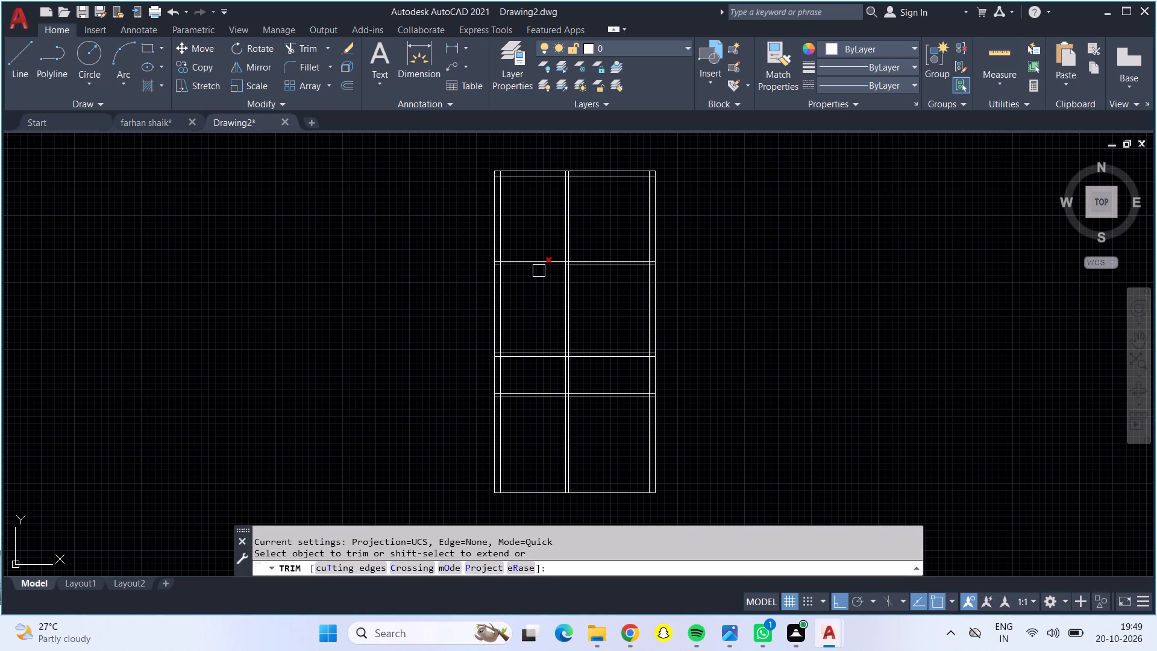
{"action": "left_click_drag", "start_coordinate": [534, 233], "coordinate": [535, 278]}
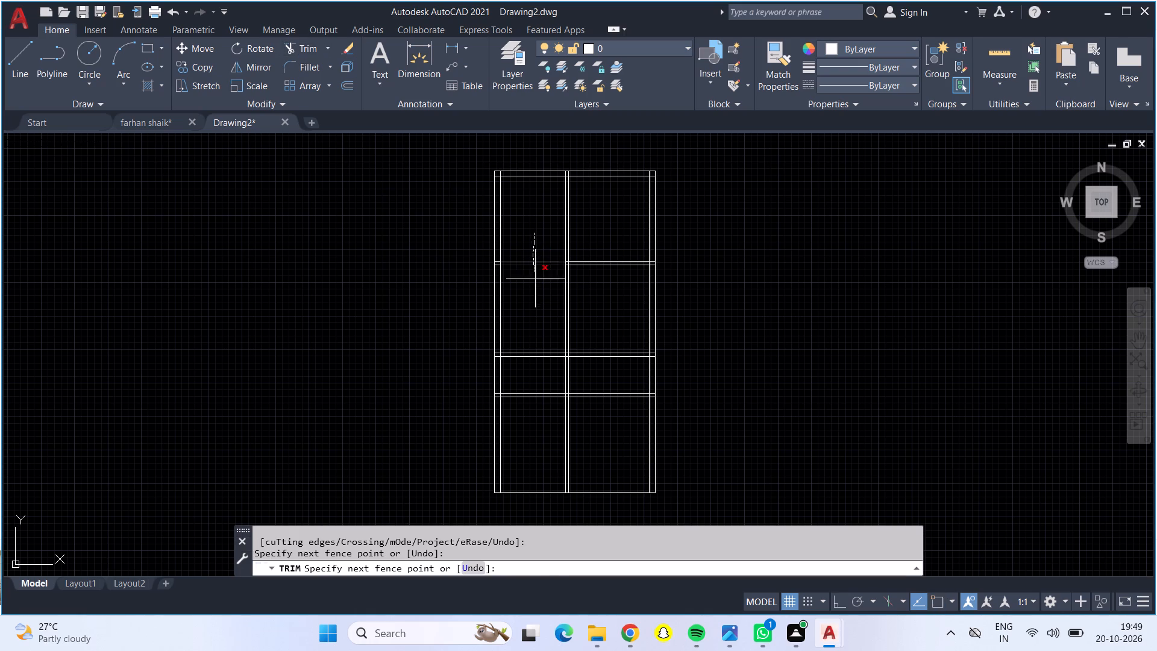
{"action": "left_click_drag", "start_coordinate": [540, 290], "coordinate": [545, 409]}
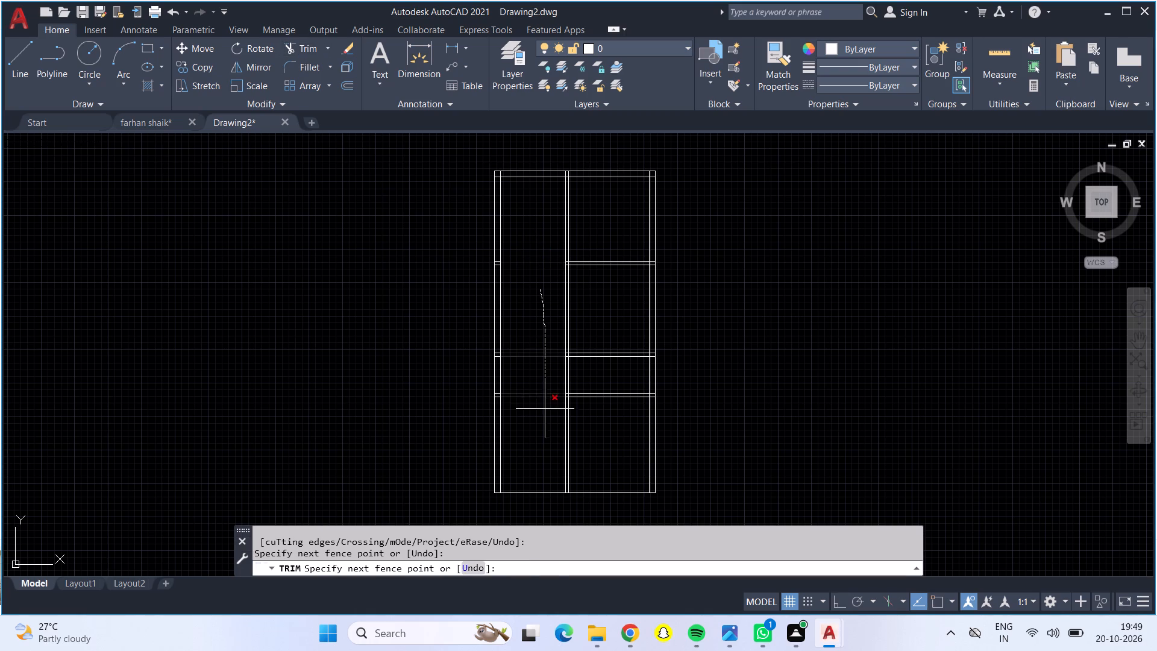
{"action": "left_click_drag", "start_coordinate": [545, 409], "coordinate": [545, 406]}
Trim the vertical partition's two lines away between the second and third horizontal partitions.
{"action": "left_click_drag", "start_coordinate": [545, 366], "coordinate": [584, 374]}
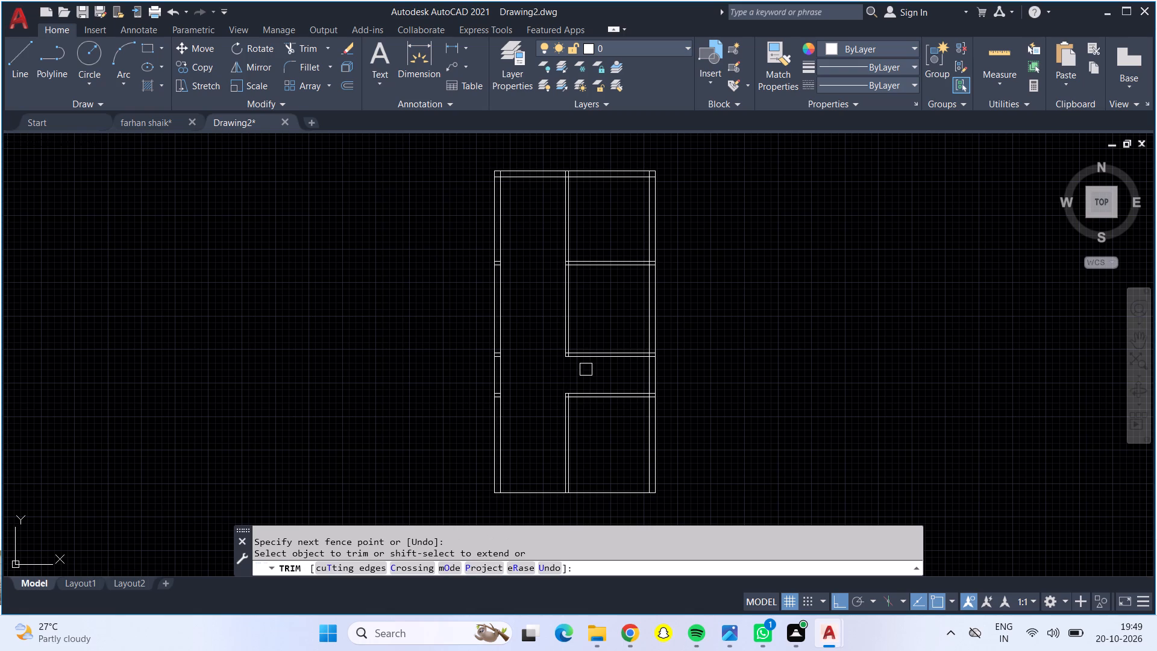
{"action": "scroll", "coordinate": [586, 371], "scroll_direction": "up", "scroll_amount": 3}
{"action": "middle_click_drag", "start_coordinate": [620, 370], "coordinate": [594, 371]}
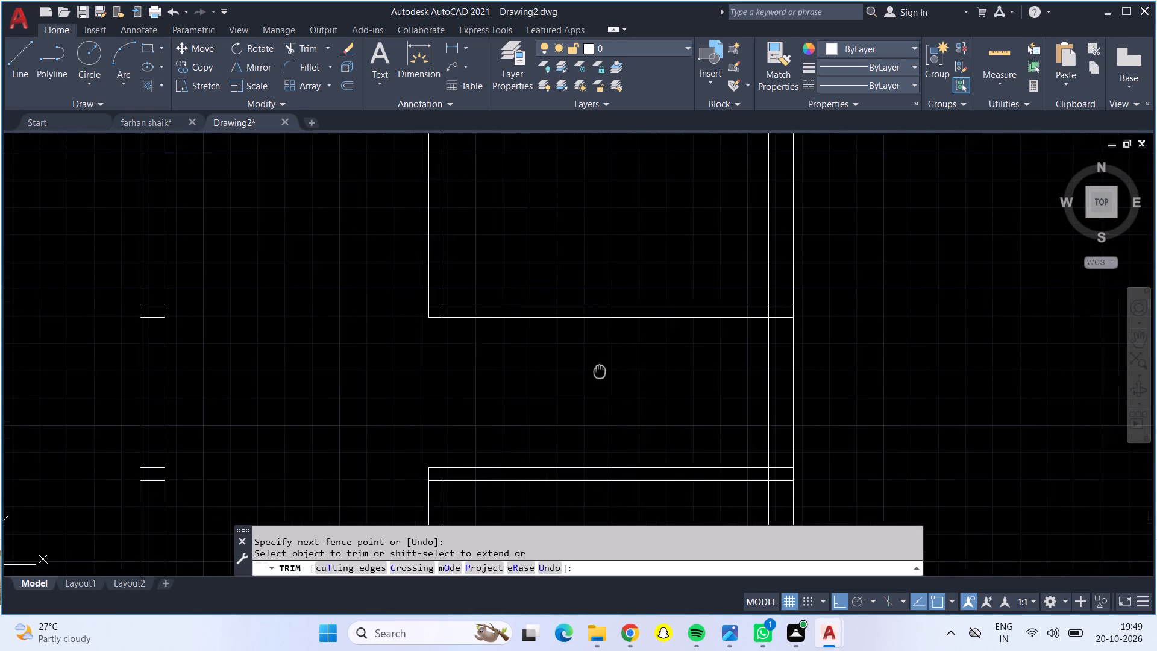
{"action": "middle_click_drag", "start_coordinate": [594, 371], "coordinate": [577, 371]}
{"action": "key", "text": "Escape"}
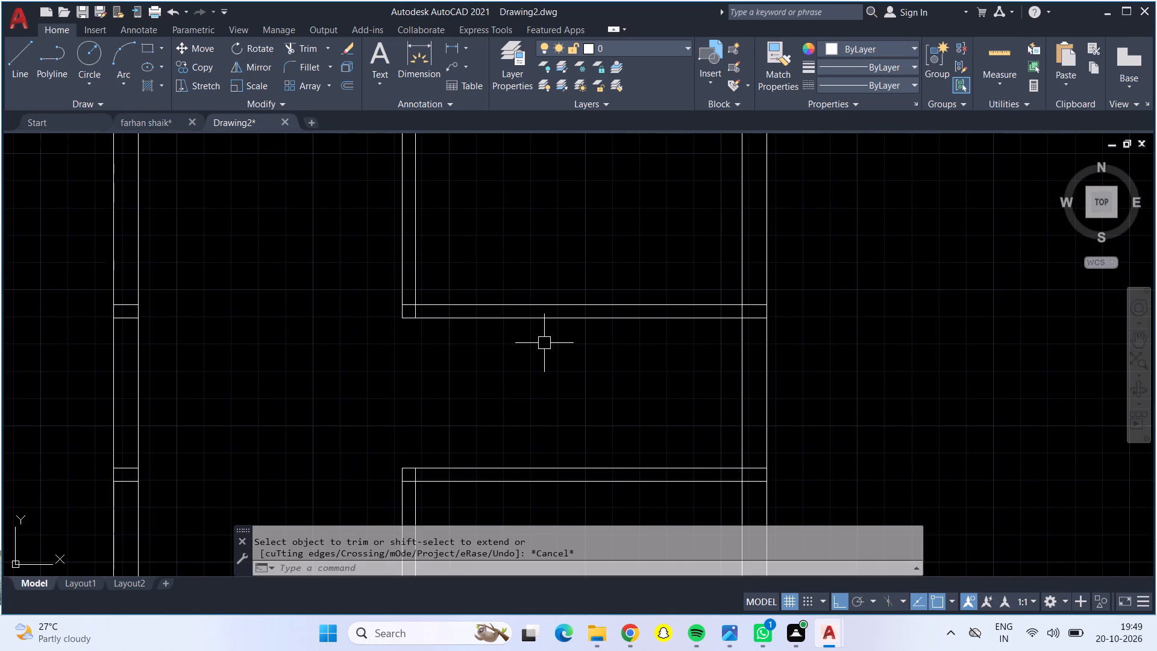
Offset the right outer wall's inner line 6'2" to the left to mark a second vertical partition.
{"action": "key", "text": "o"}
{"action": "key", "text": "Return"}
{"action": "type", "text": "6'"}
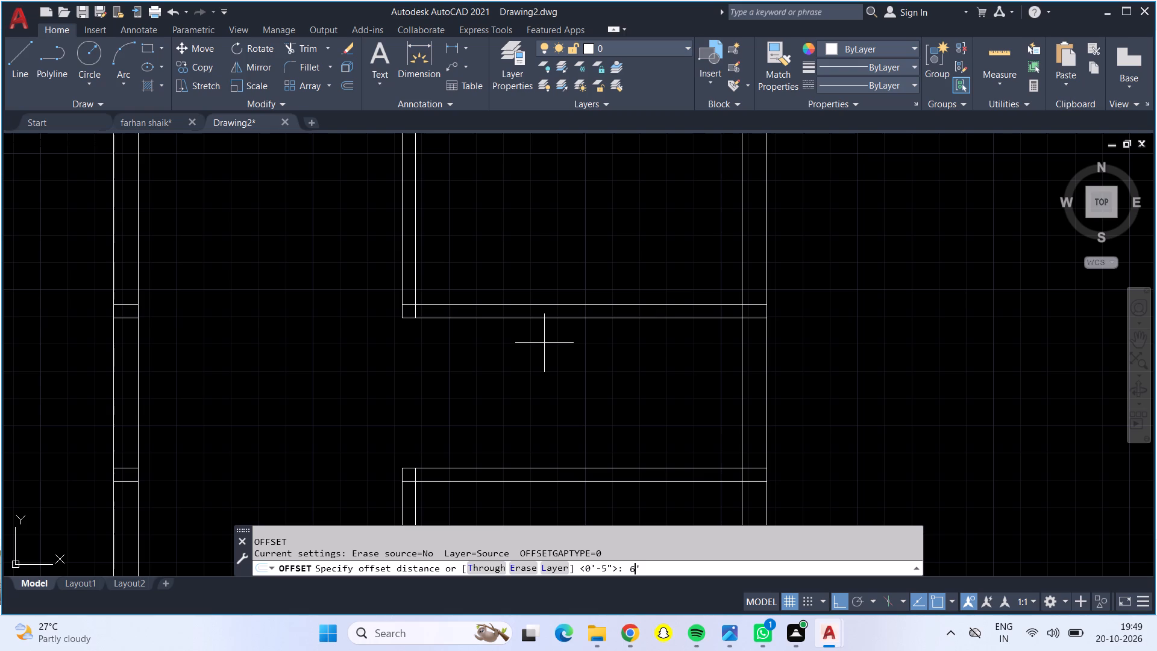
{"action": "type", "text": "2\""}
{"action": "key", "text": "Return"}
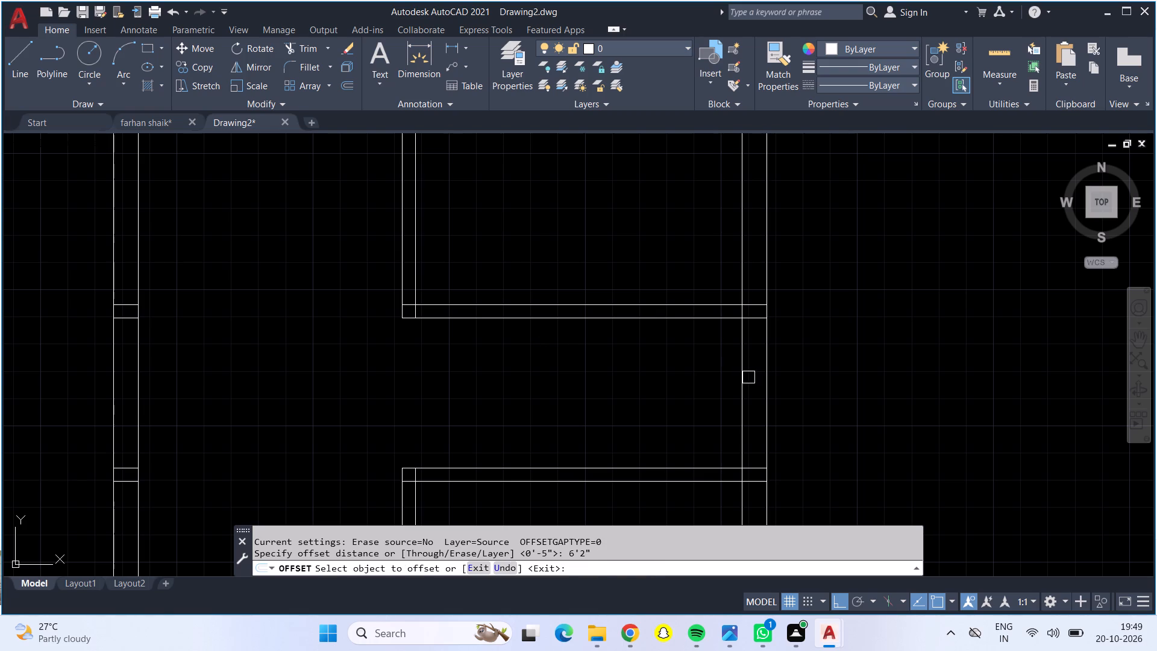
{"action": "left_click", "coordinate": [744, 379]}
{"action": "left_click", "coordinate": [580, 387]}
{"action": "key", "text": "Escape"}
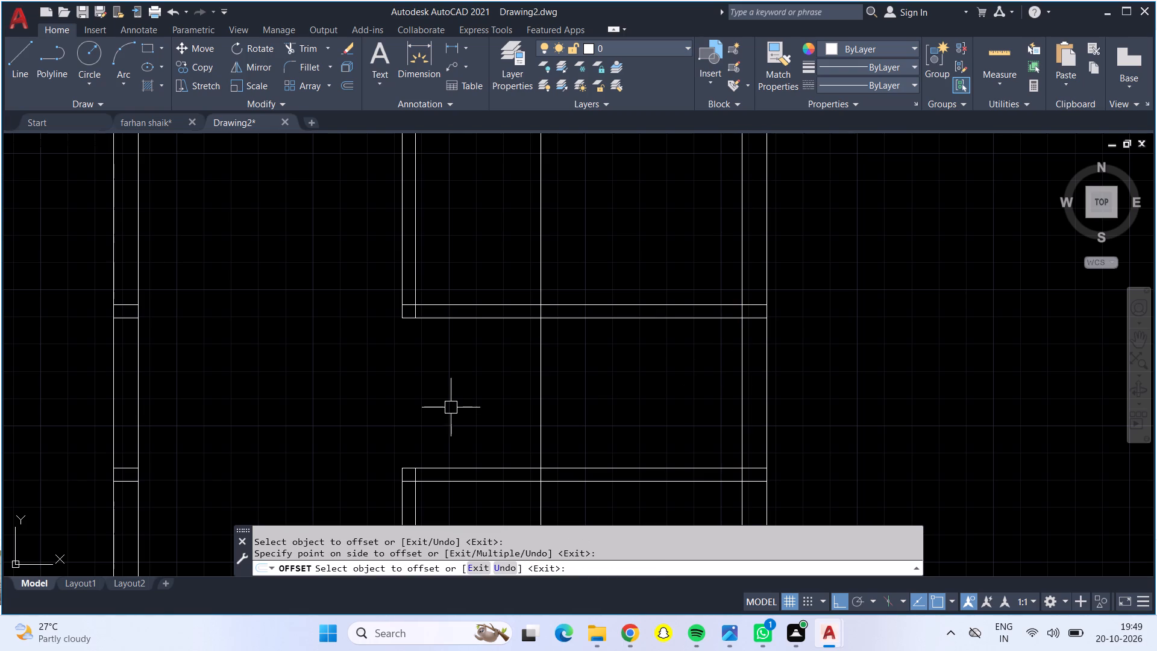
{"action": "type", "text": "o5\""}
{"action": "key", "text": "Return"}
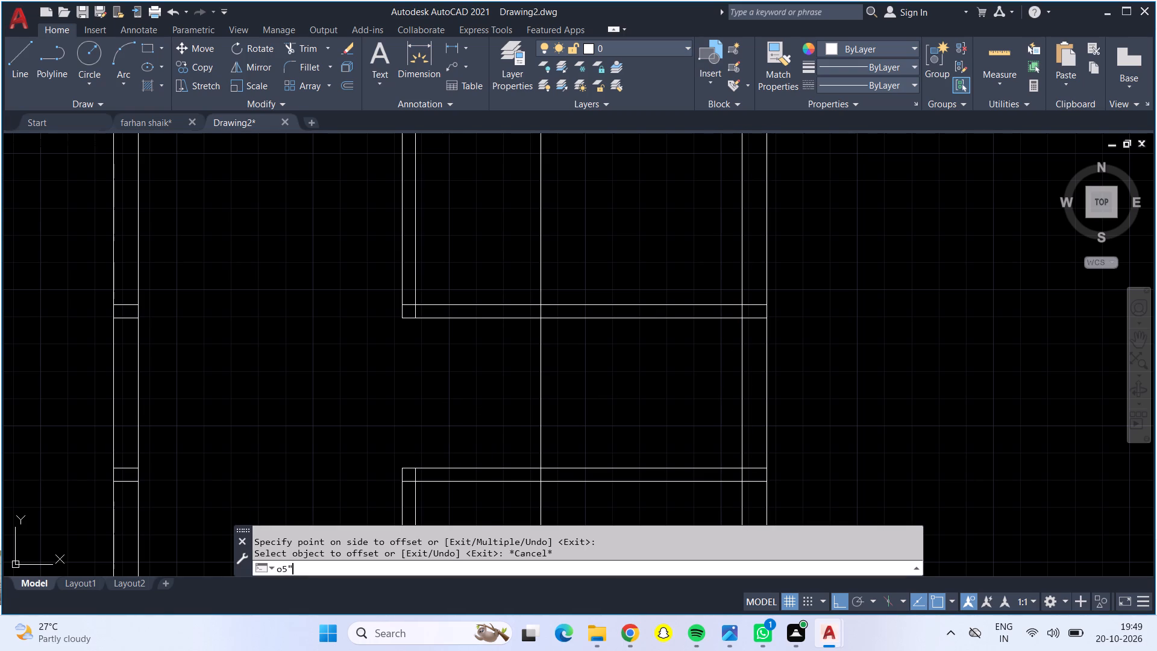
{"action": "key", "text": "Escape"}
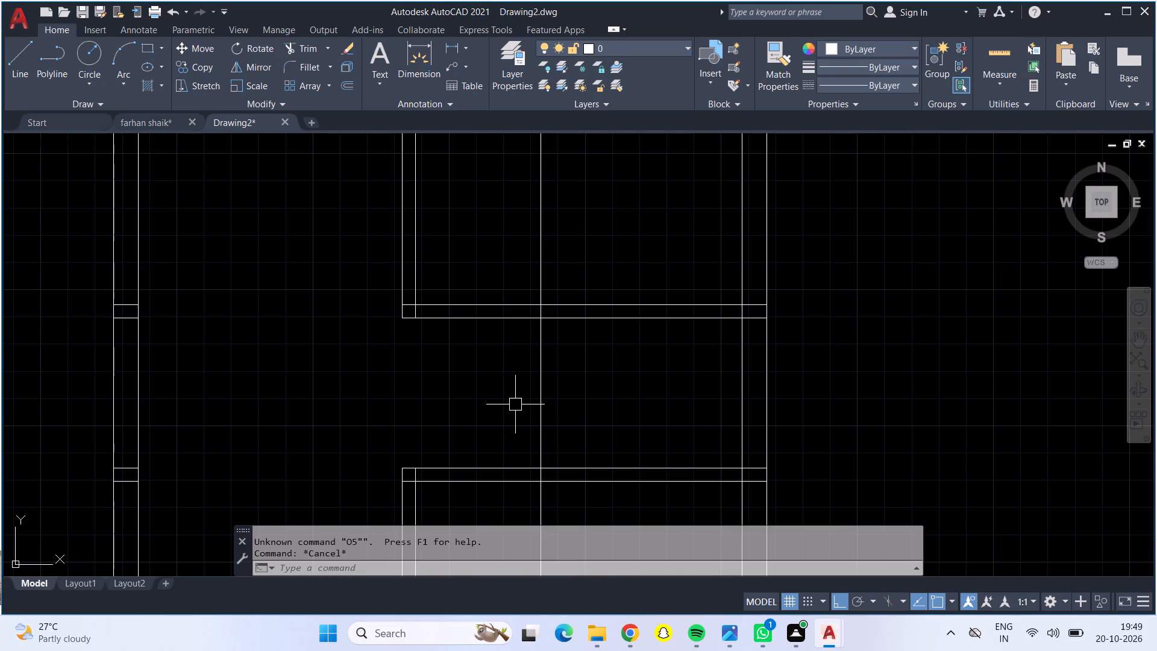
Offset the second vertical partition line 5" to the left to form its wall thickness.
{"action": "key", "text": "o"}
{"action": "key", "text": "Return"}
{"action": "type", "text": "5\""}
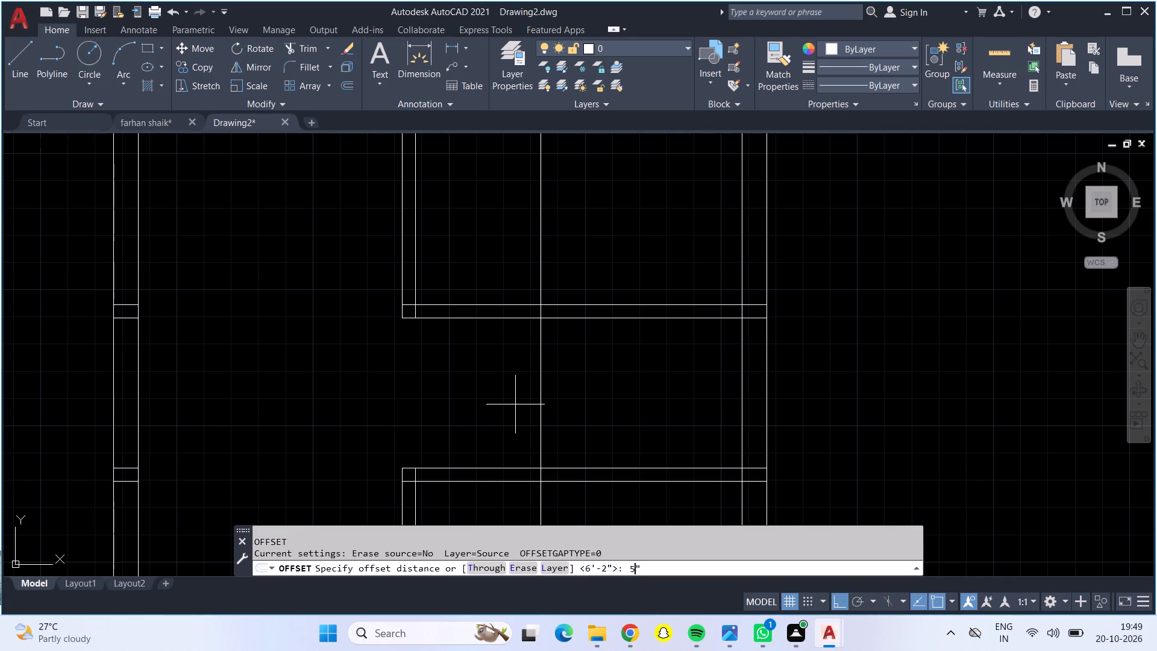
{"action": "key", "text": "Return"}
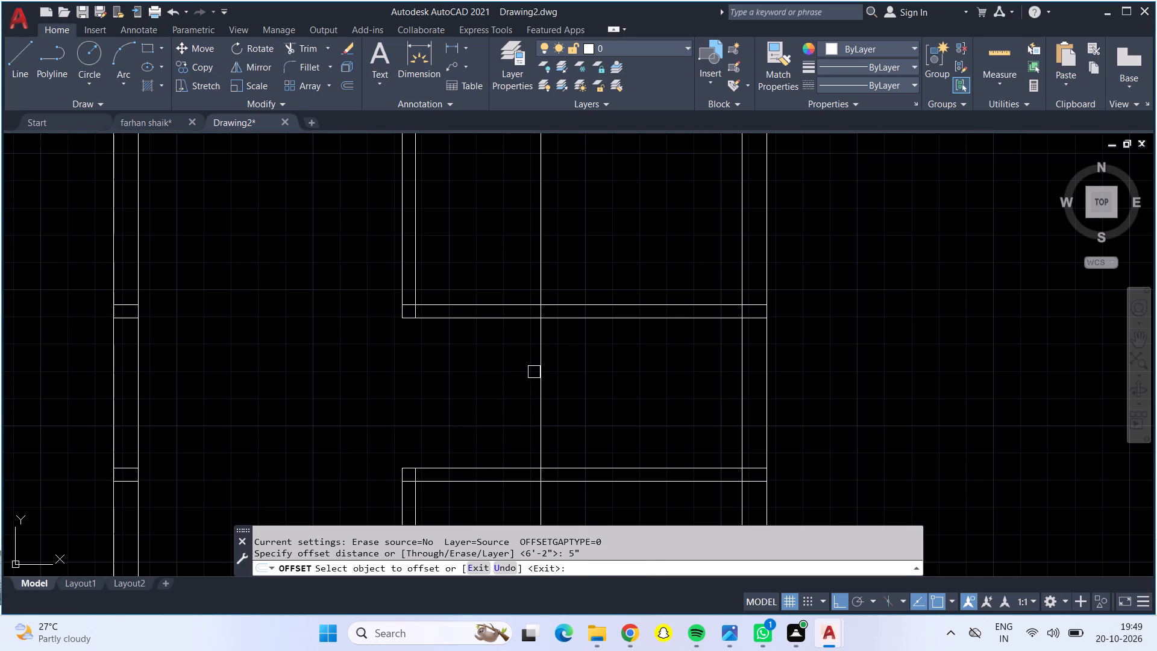
{"action": "left_click", "coordinate": [541, 379]}
{"action": "left_click", "coordinate": [510, 365]}
Trim the second vertical partition's lines out of the two right-hand rooms above the second horizontal partition.
{"action": "scroll", "coordinate": [506, 406], "scroll_direction": "down", "scroll_amount": 3}
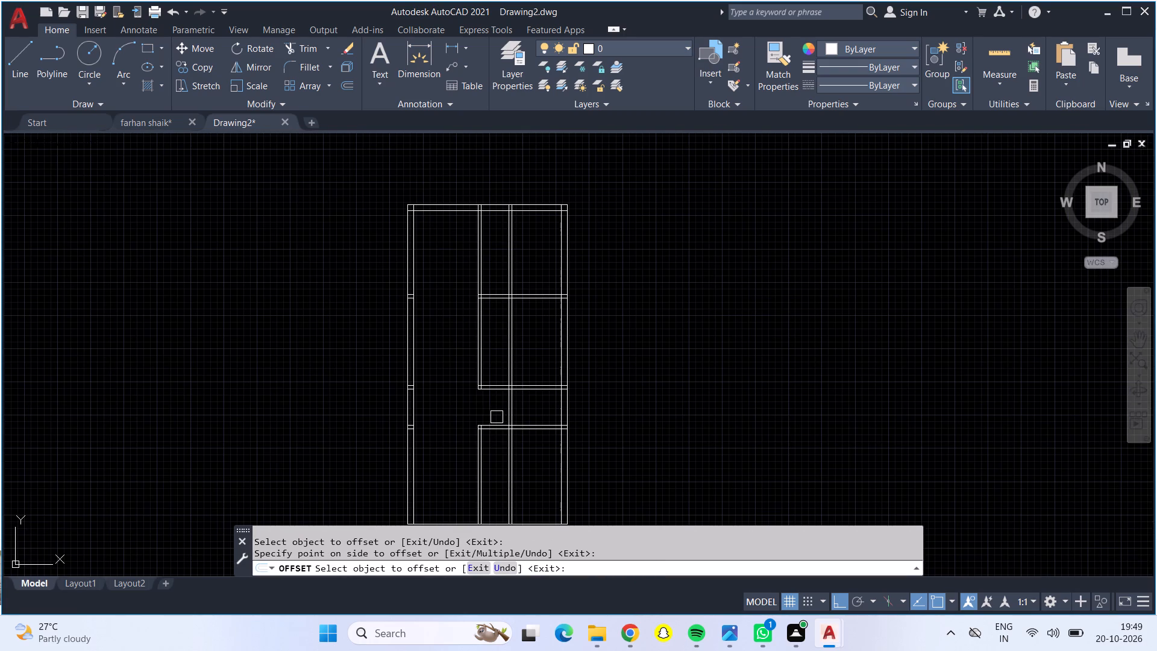
{"action": "scroll", "coordinate": [514, 378], "scroll_direction": "down", "scroll_amount": 1}
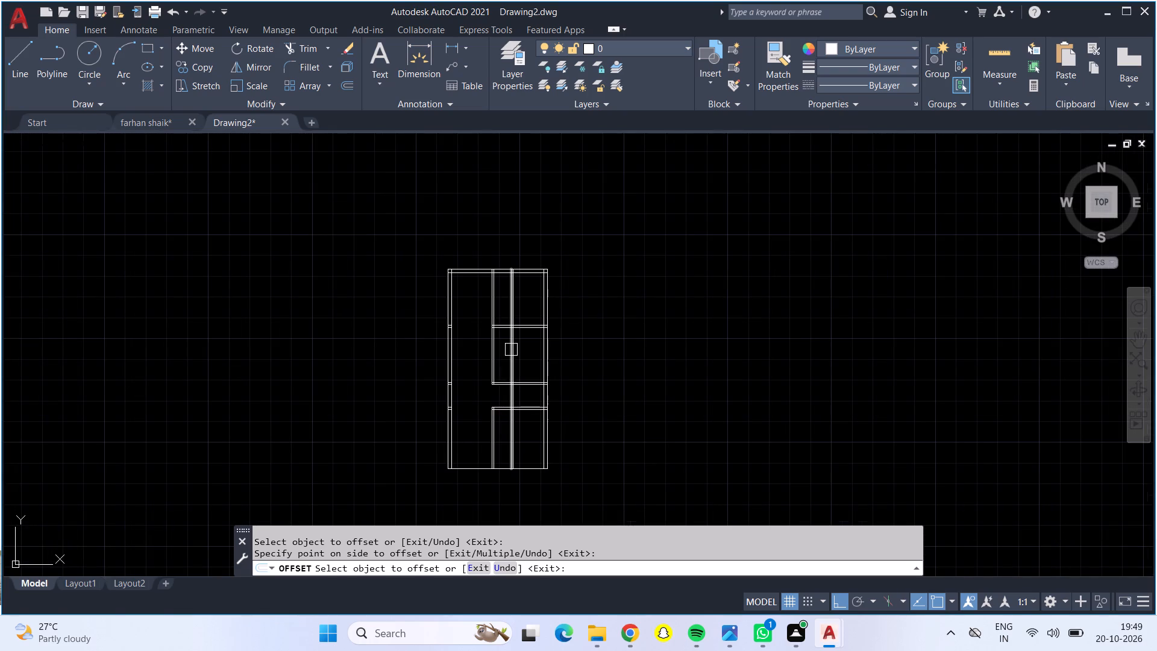
{"action": "scroll", "coordinate": [511, 350], "scroll_direction": "up", "scroll_amount": 6}
{"action": "scroll", "coordinate": [512, 353], "scroll_direction": "down", "scroll_amount": 3}
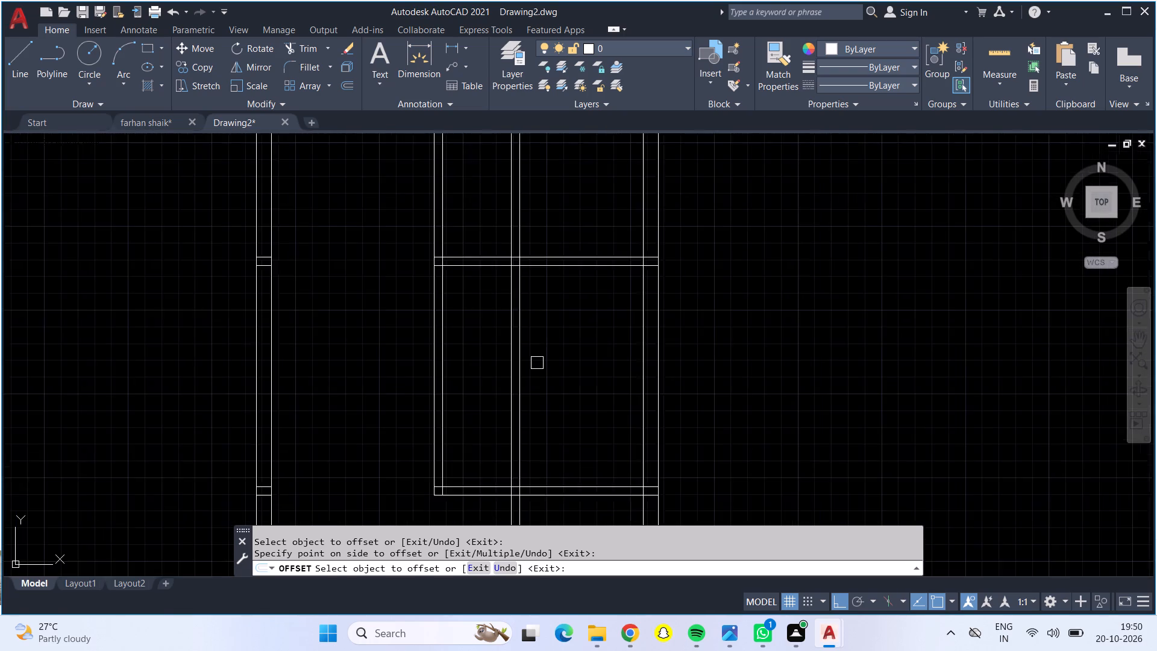
{"action": "scroll", "coordinate": [537, 363], "scroll_direction": "down", "scroll_amount": 1}
{"action": "left_click", "coordinate": [308, 42]}
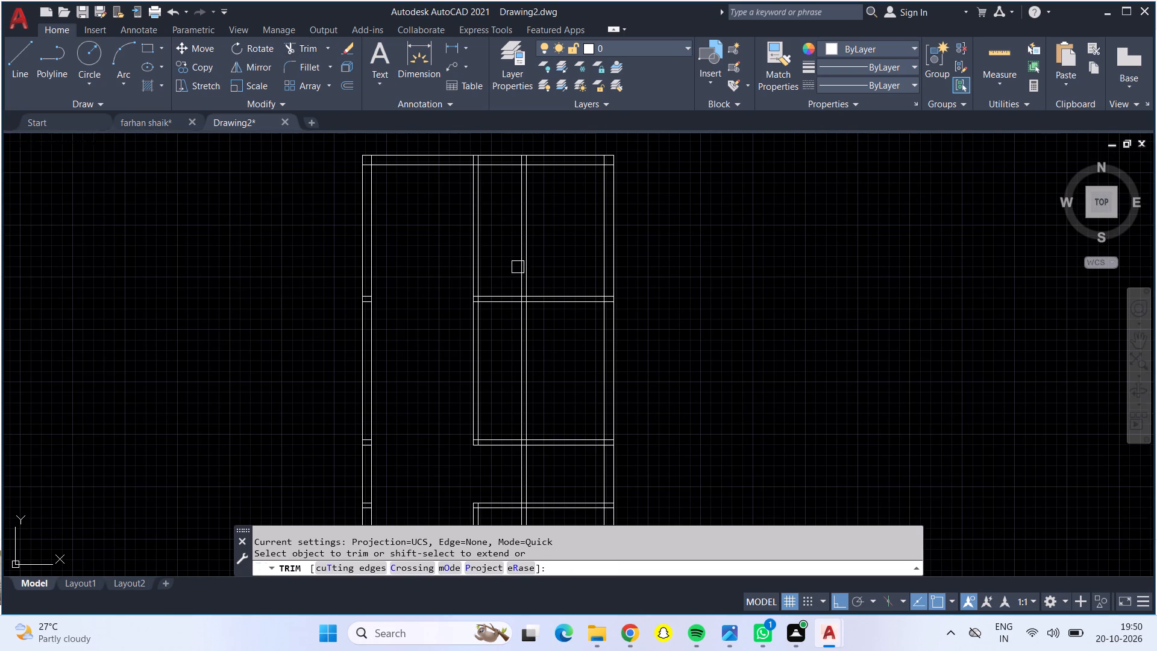
{"action": "left_click", "coordinate": [532, 257]}
{"action": "double_click", "coordinate": [522, 250]}
{"action": "left_click", "coordinate": [527, 361]}
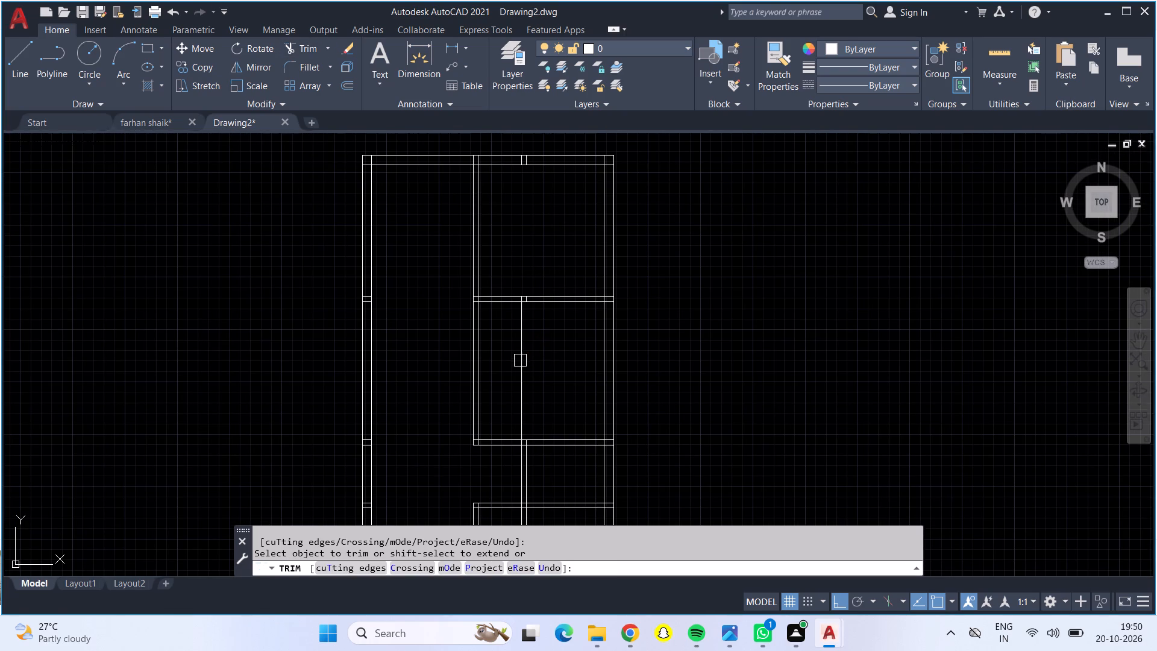
{"action": "left_click", "coordinate": [519, 359]}
Trim the second vertical partition's lines out of the bottom right room, below the third horizontal partition.
{"action": "scroll", "coordinate": [512, 388], "scroll_direction": "down", "scroll_amount": 1}
{"action": "middle_click_drag", "start_coordinate": [512, 388], "coordinate": [500, 298]}
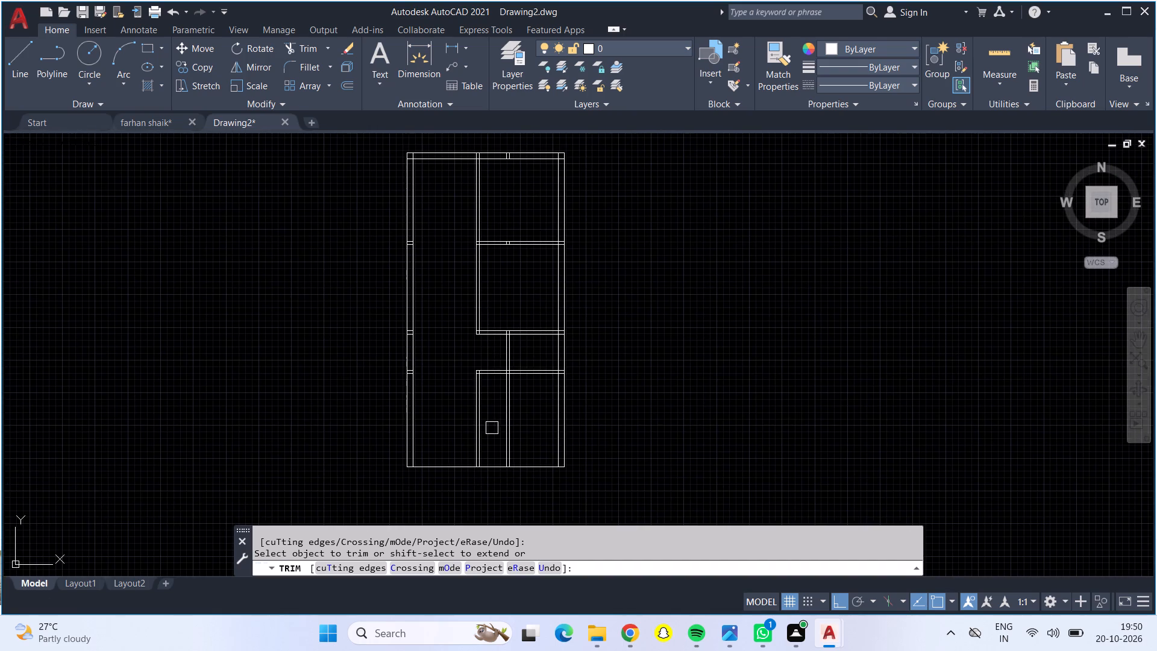
{"action": "scroll", "coordinate": [495, 425], "scroll_direction": "down", "scroll_amount": 1}
{"action": "scroll", "coordinate": [495, 423], "scroll_direction": "up", "scroll_amount": 2}
{"action": "left_click_drag", "start_coordinate": [494, 415], "coordinate": [535, 422]}
{"action": "scroll", "coordinate": [529, 412], "scroll_direction": "down", "scroll_amount": 1}
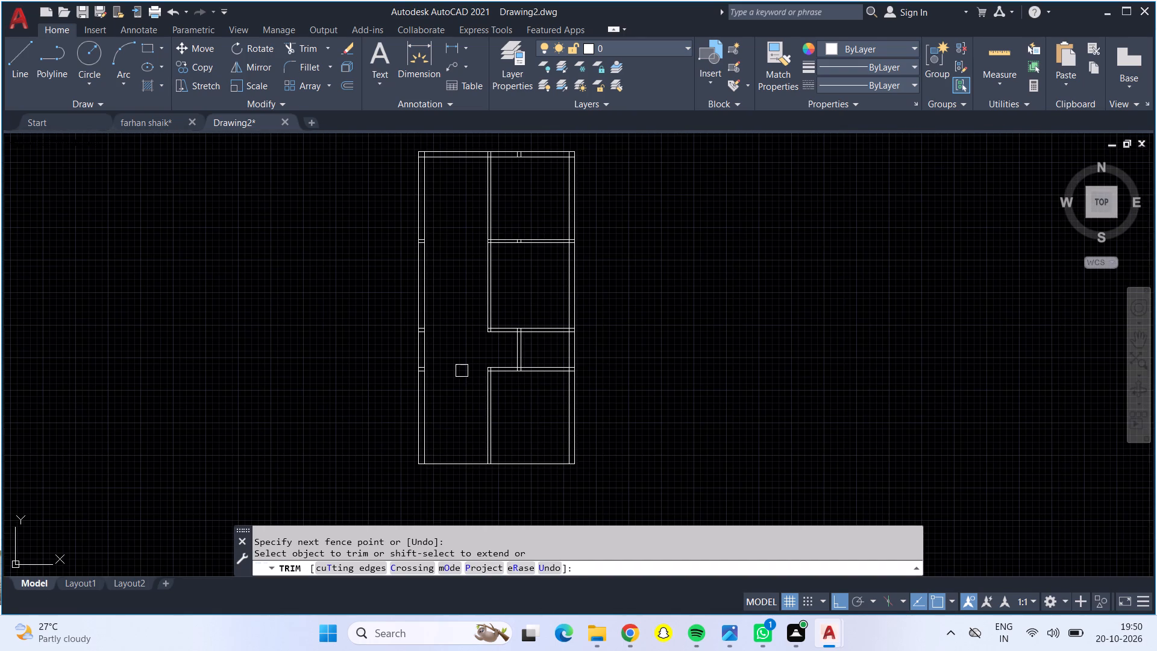
{"action": "middle_click_drag", "start_coordinate": [462, 371], "coordinate": [515, 442]}
{"action": "scroll", "coordinate": [512, 351], "scroll_direction": "up", "scroll_amount": 2}
{"action": "middle_click_drag", "start_coordinate": [507, 303], "coordinate": [521, 462]}
{"action": "key", "text": "Escape"}
Offset the top outer wall's inner line 7'11" downward to mark a horizontal partition for the left side.
{"action": "key", "text": "o"}
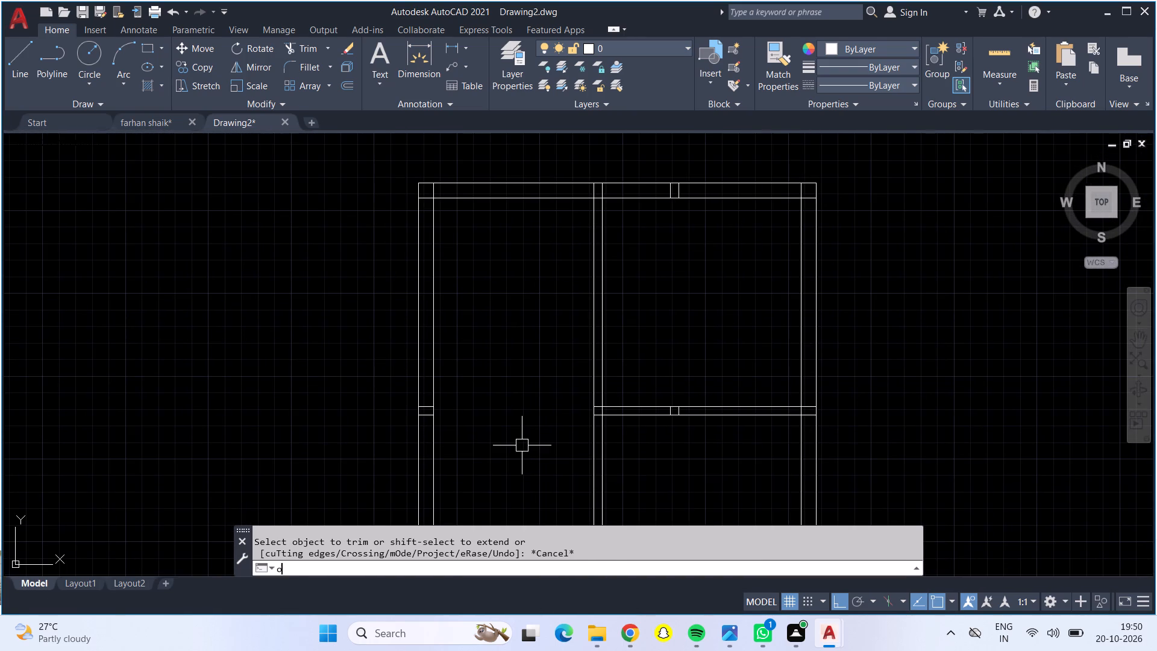
{"action": "key", "text": "Return"}
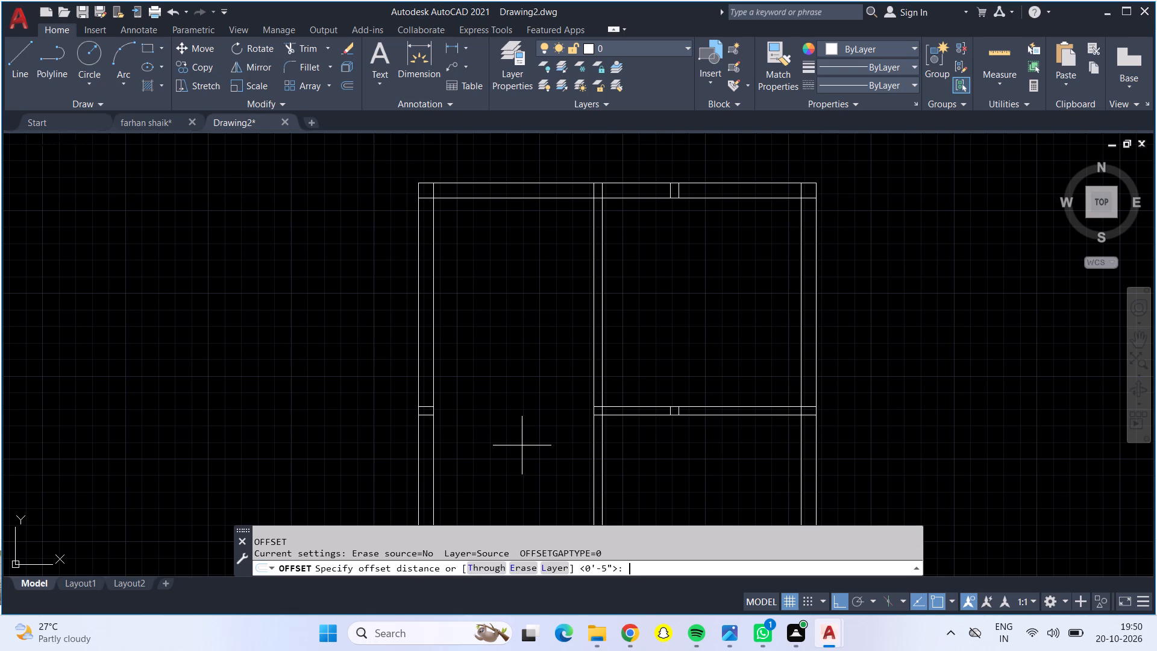
{"action": "key", "text": "7"}
{"action": "key", "text": "apostrophe"}
{"action": "type", "text": "11\""}
{"action": "key", "text": "Return"}
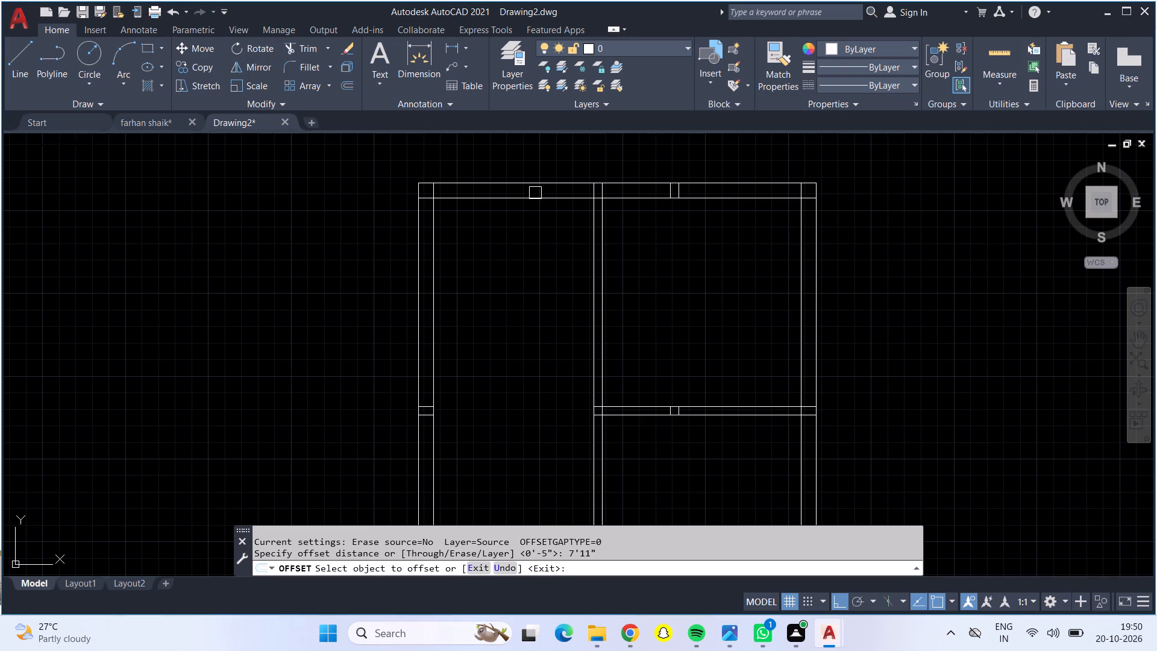
{"action": "left_click", "coordinate": [535, 197]}
{"action": "left_click", "coordinate": [533, 262]}
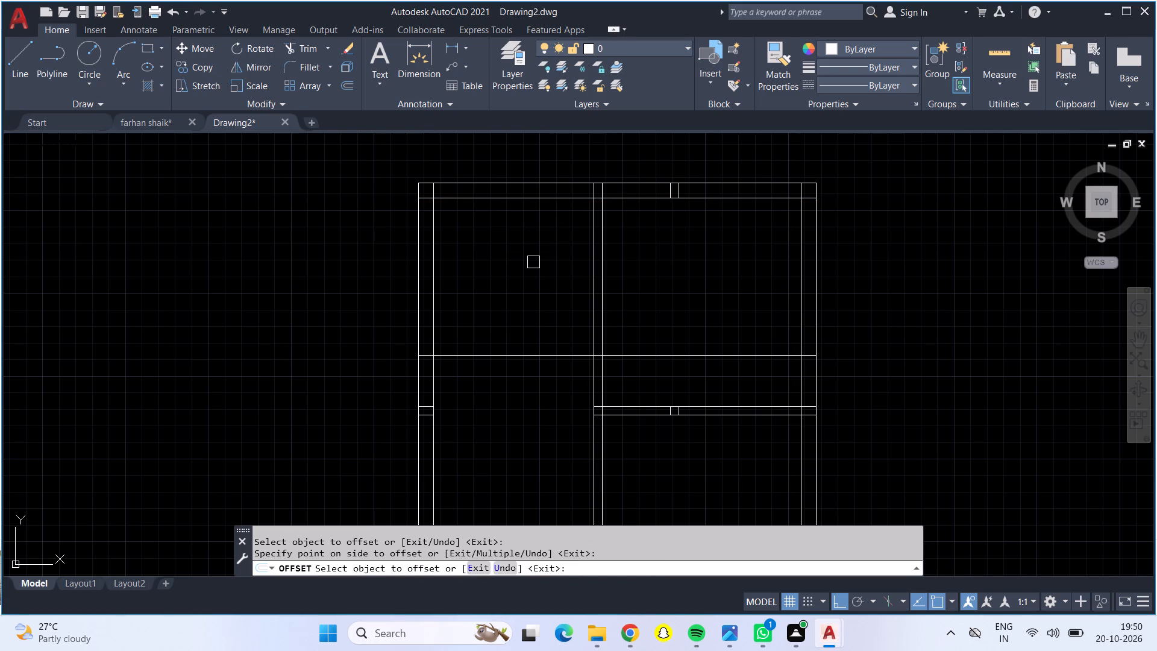
{"action": "key", "text": "Escape"}
Offset the new left-side horizontal partition line 5" downward to form its wall thickness.
{"action": "key", "text": "o"}
{"action": "key", "text": "Return"}
{"action": "type", "text": "5\""}
{"action": "key", "text": "Return"}
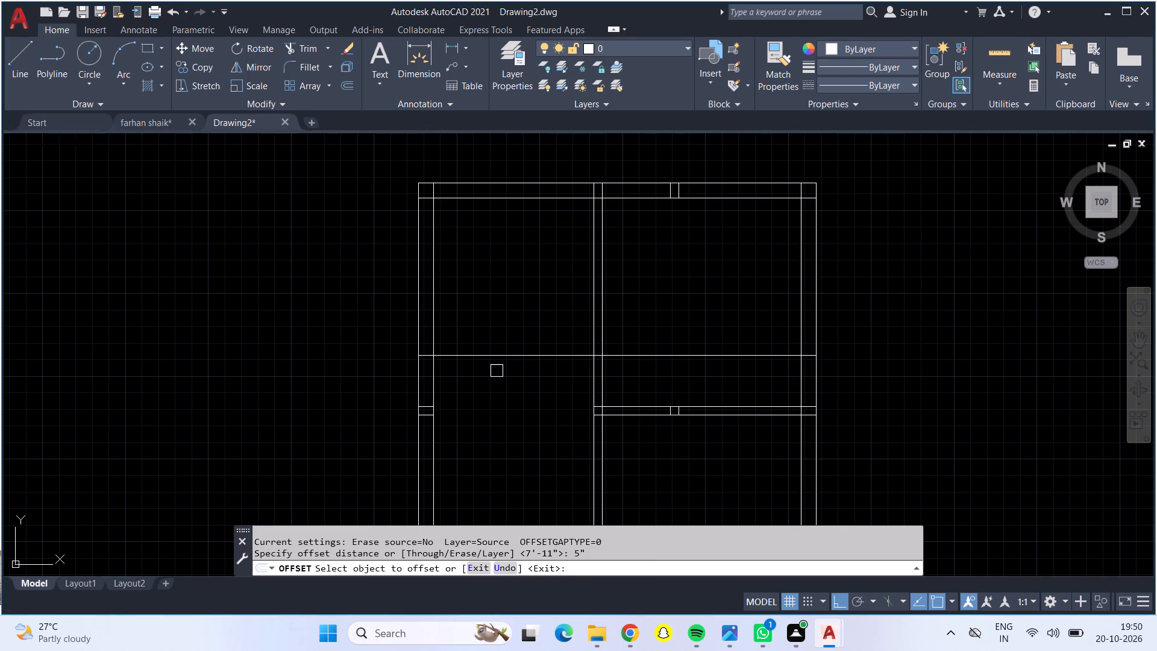
{"action": "left_click", "coordinate": [498, 353]}
{"action": "left_click_drag", "start_coordinate": [502, 379], "coordinate": [501, 389]}
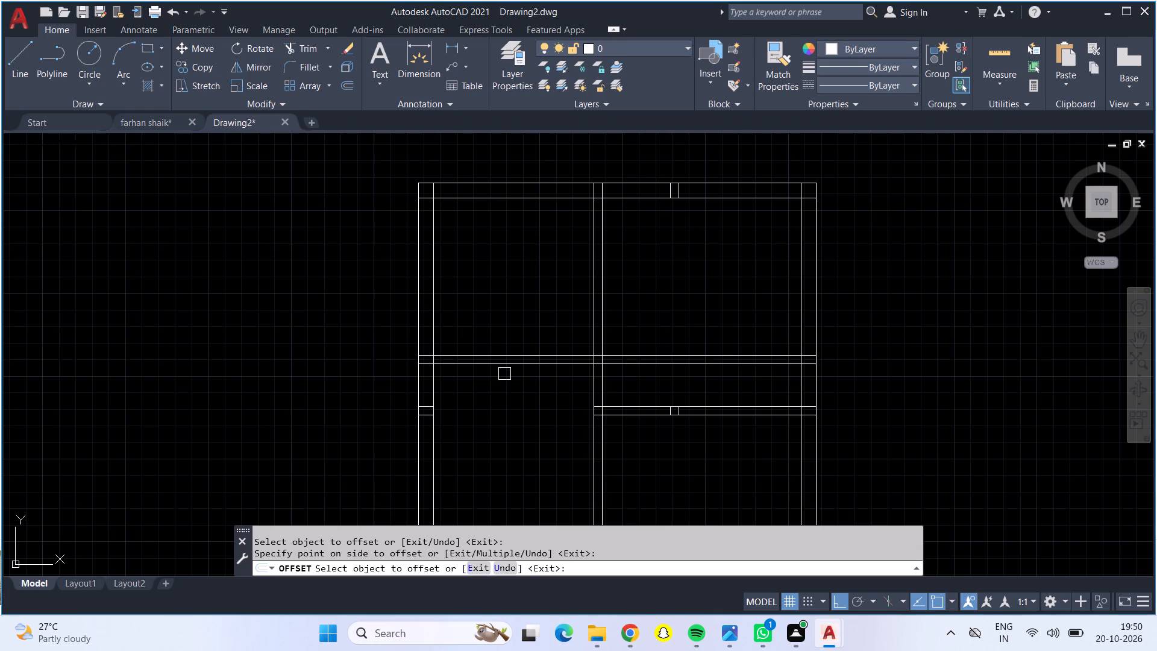
{"action": "key", "text": "Return"}
Trim the new horizontal partition's two lines out of the top right room.
{"action": "left_click", "coordinate": [302, 42]}
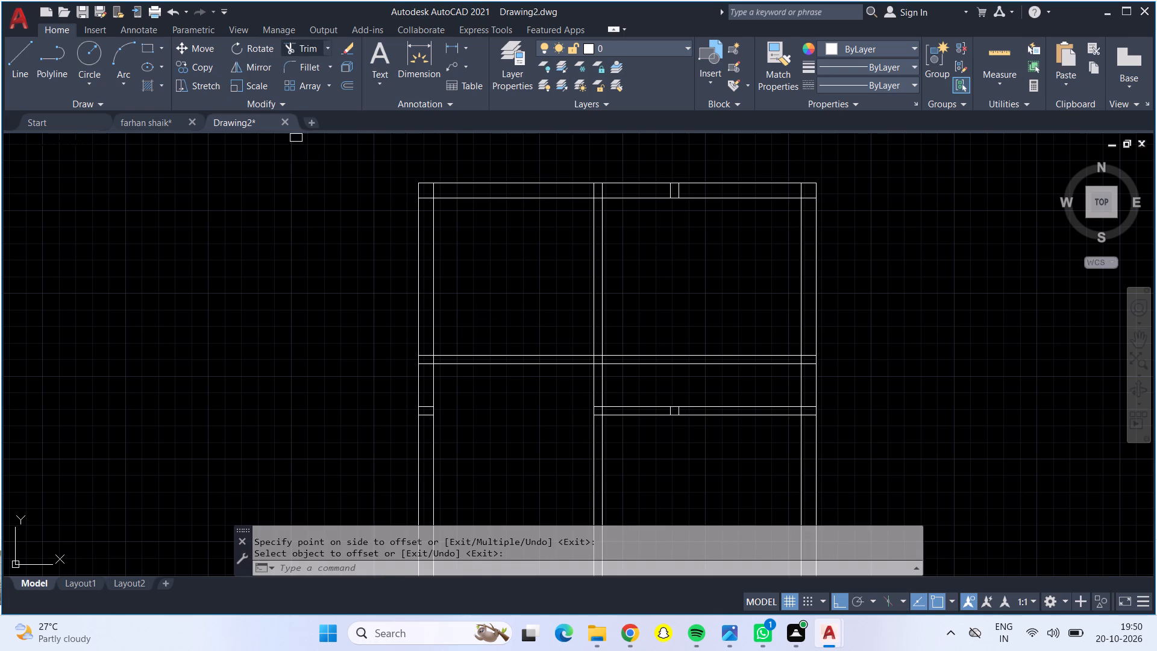
{"action": "double_click", "coordinate": [757, 348]}
{"action": "left_click", "coordinate": [754, 366]}
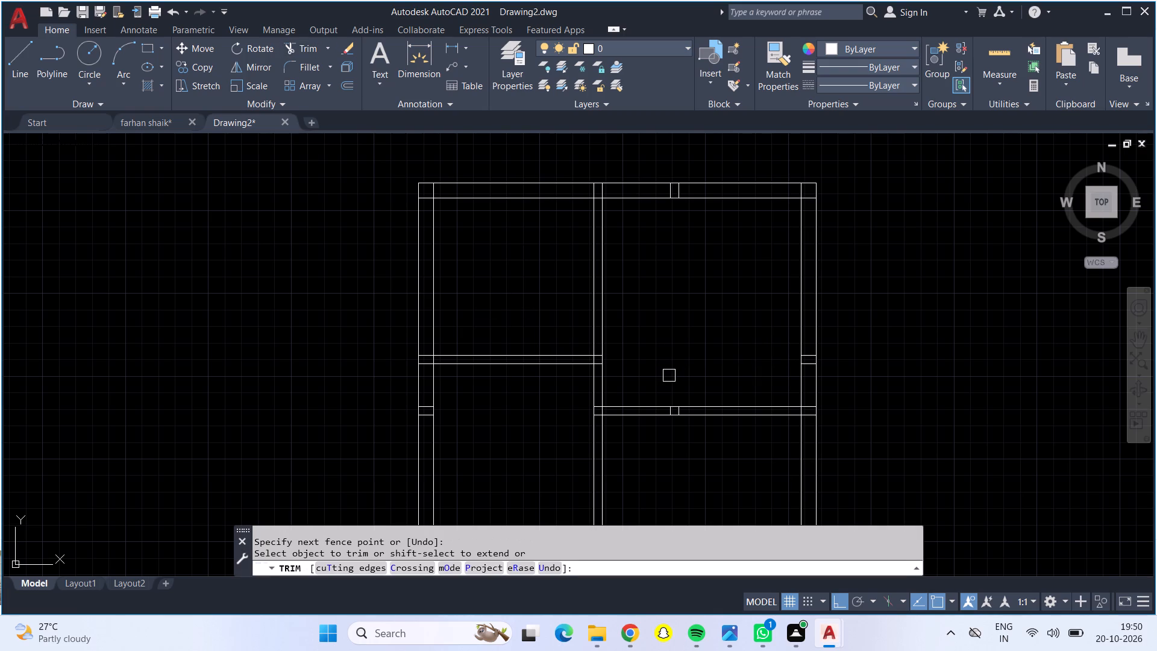
{"action": "scroll", "coordinate": [604, 374], "scroll_direction": "up", "scroll_amount": 2}
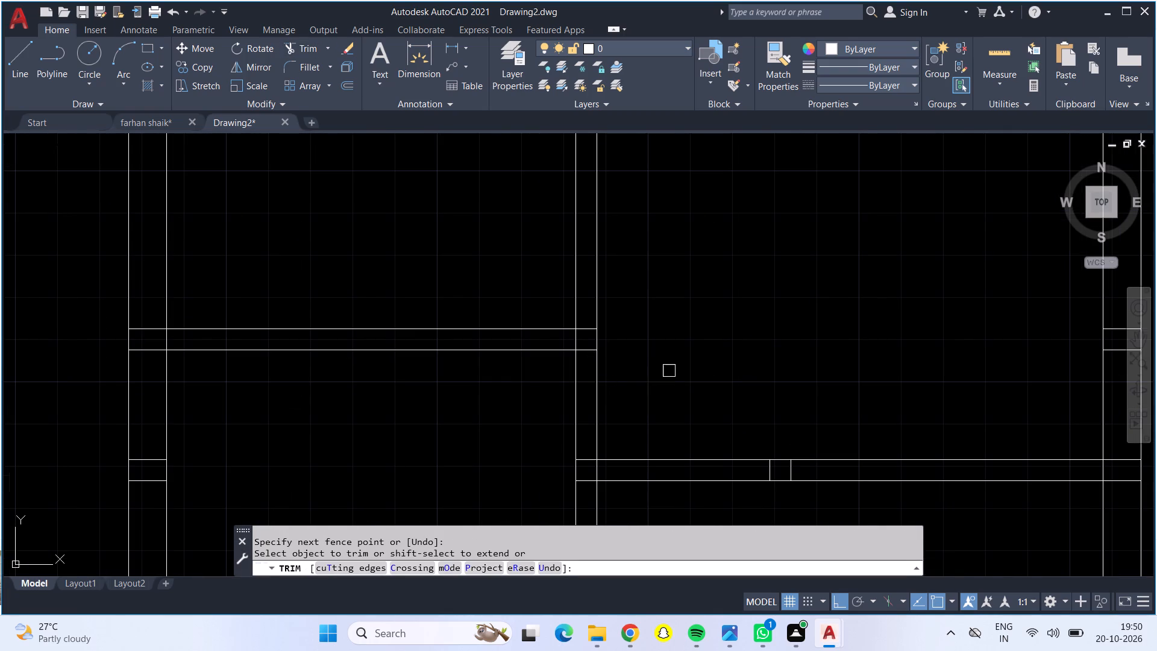
Measure the width and depth of the top left room.
{"action": "scroll", "coordinate": [669, 371], "scroll_direction": "down", "scroll_amount": 1}
{"action": "middle_click_drag", "start_coordinate": [669, 371], "coordinate": [691, 468]}
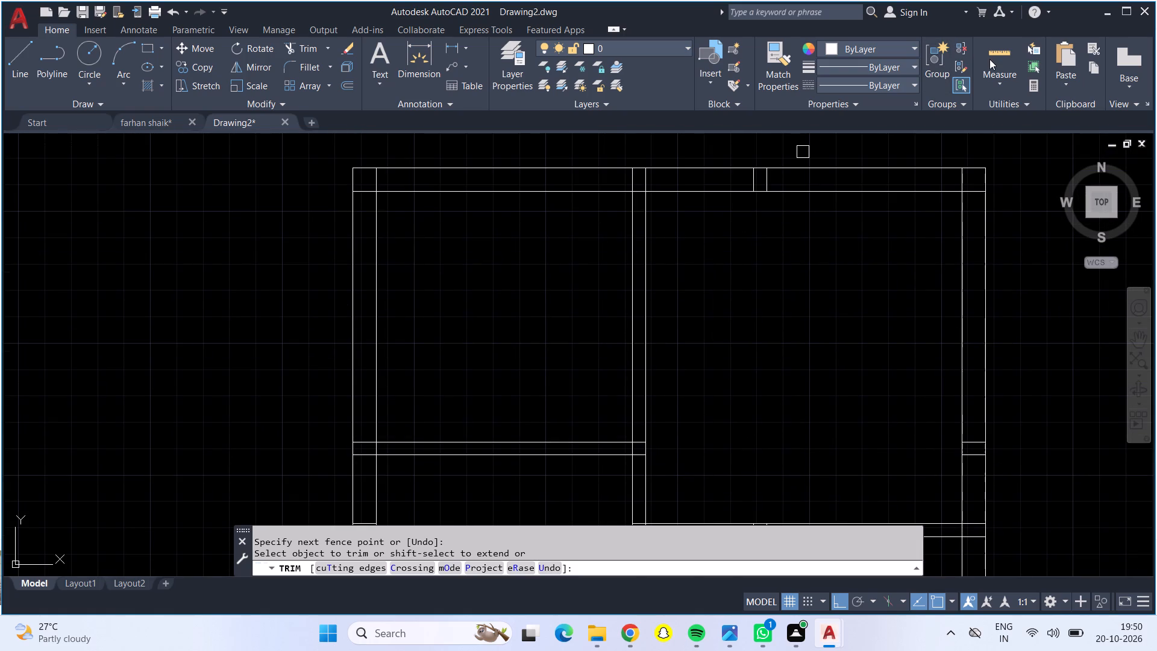
{"action": "left_click", "coordinate": [989, 59]}
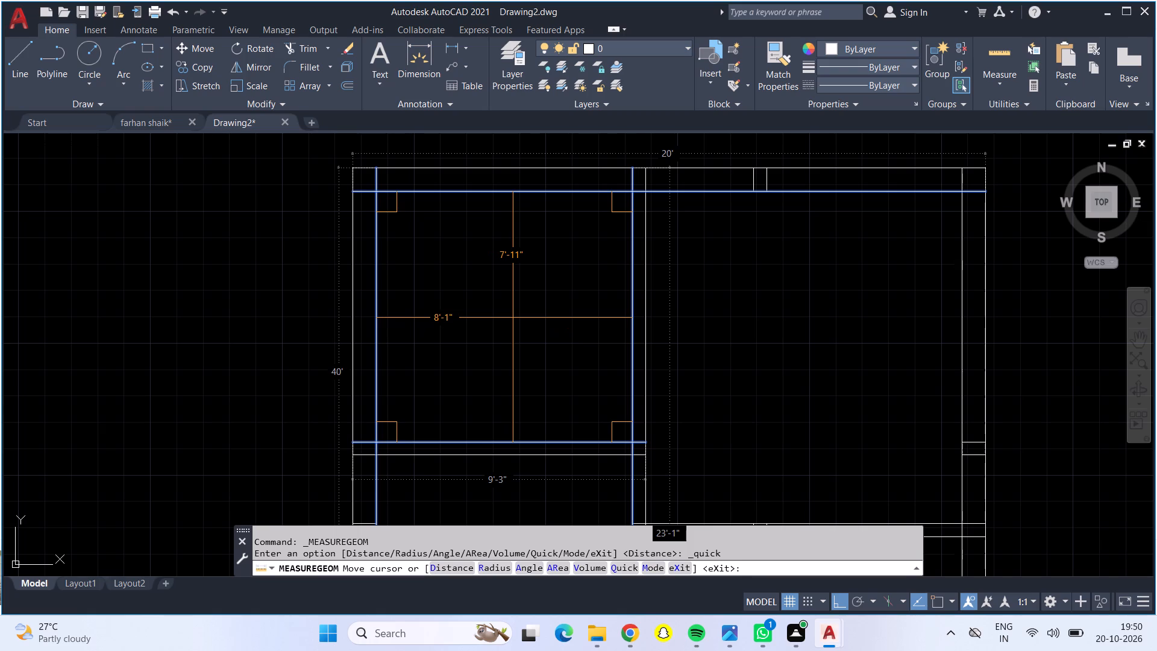
{"action": "key", "text": "Return"}
Erase the two lines of the horizontal partition below the top left room.
{"action": "left_click_drag", "start_coordinate": [511, 329], "coordinate": [505, 370]}
{"action": "left_click", "coordinate": [509, 487]}
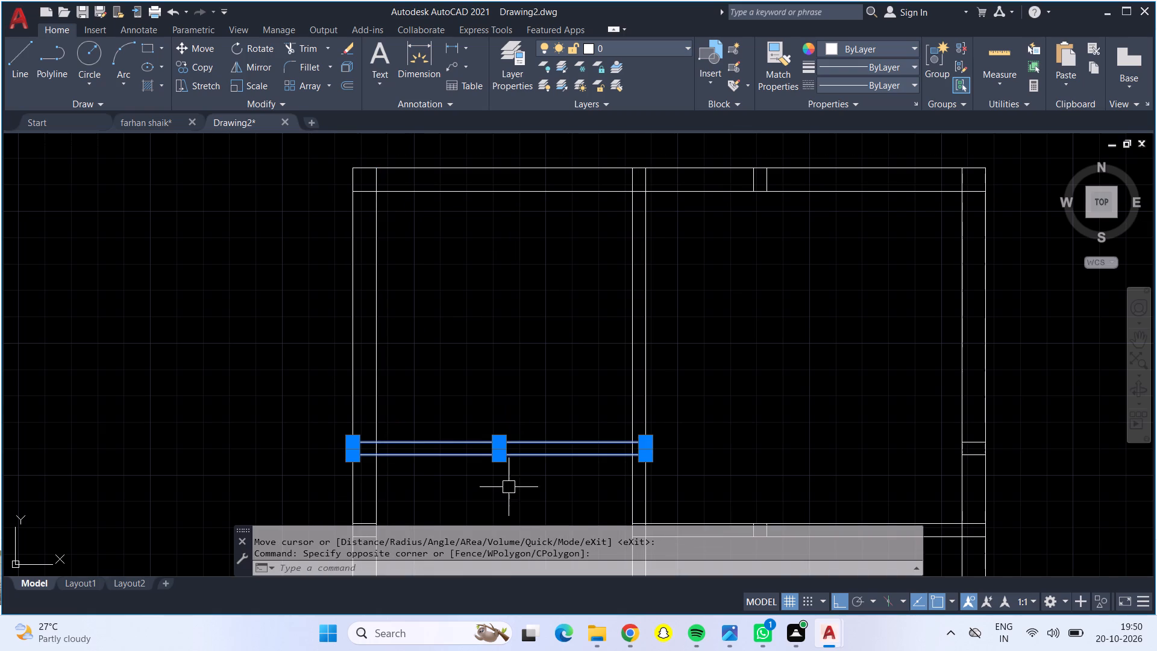
{"action": "key", "text": "Delete"}
Offset the top outer wall's inner line 6'10" downward to mark the top left room's lower partition.
{"action": "key", "text": "o"}
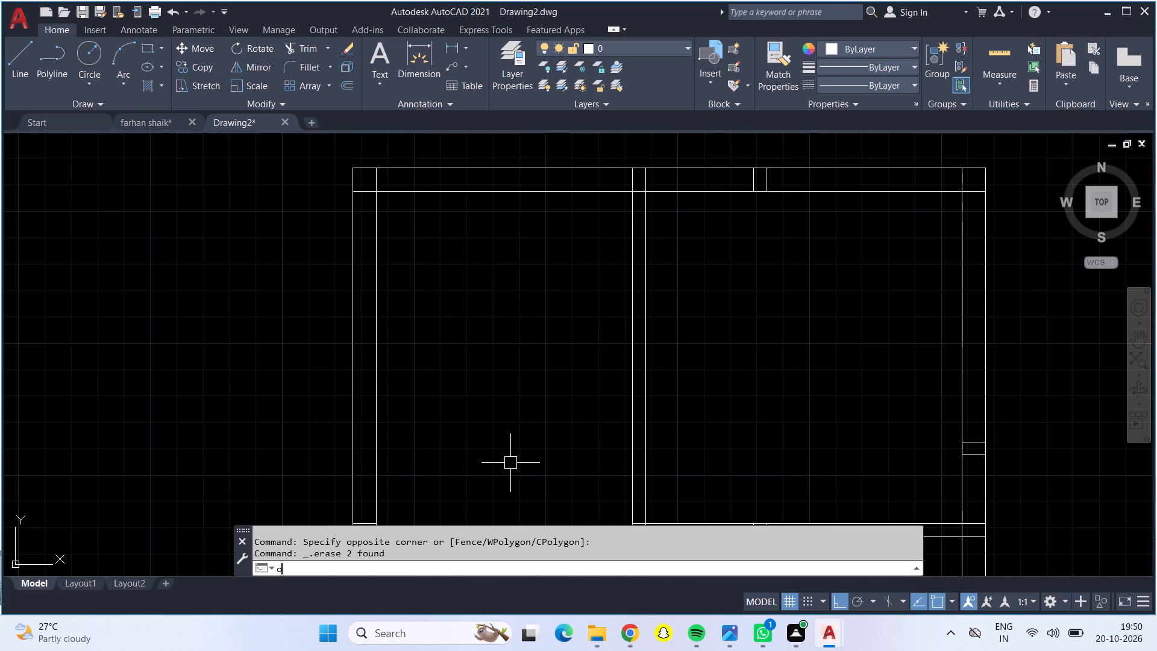
{"action": "key", "text": "Return"}
{"action": "key", "text": "6"}
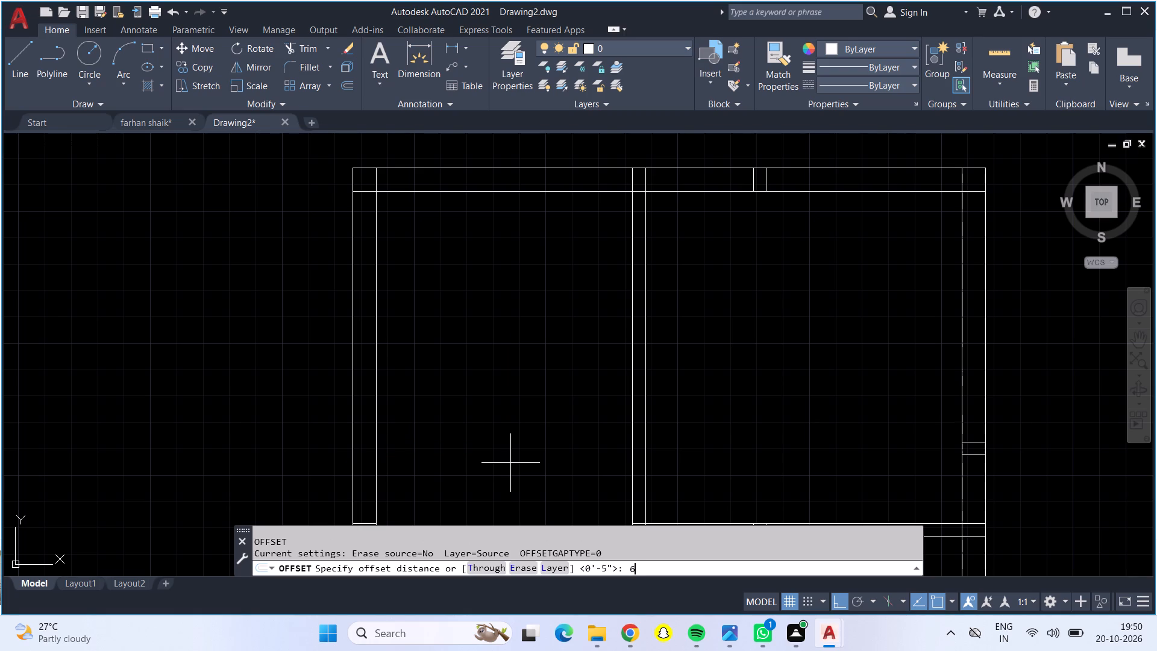
{"action": "type", "text": "'10\""}
{"action": "key", "text": "Return"}
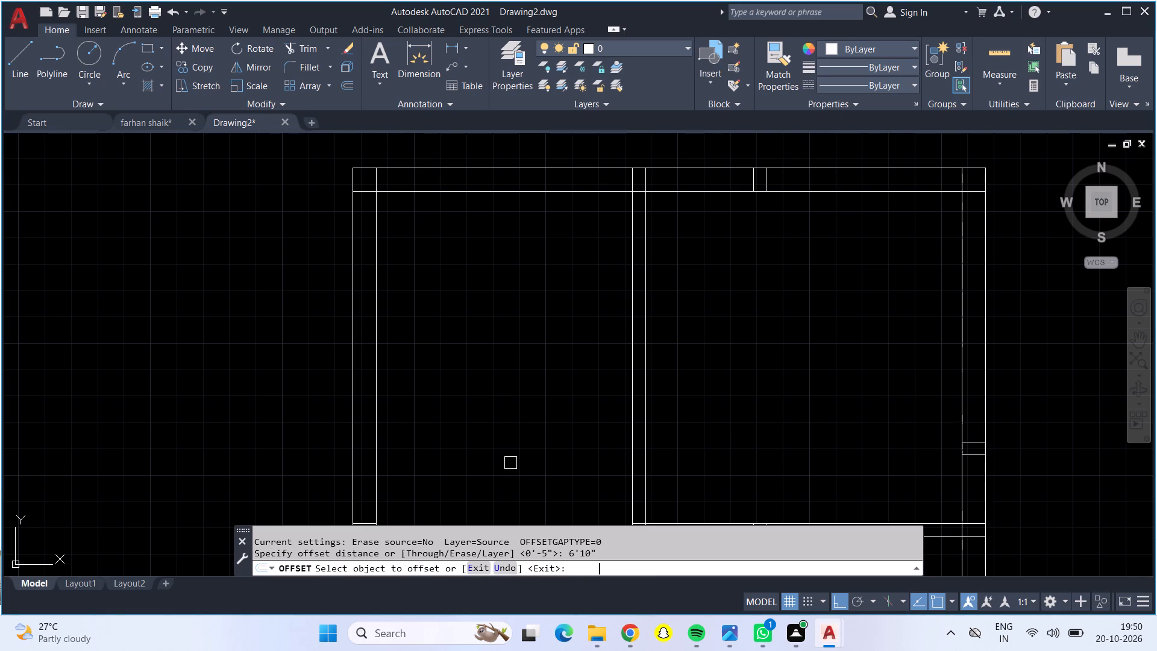
{"action": "left_click", "coordinate": [476, 193]}
{"action": "left_click_drag", "start_coordinate": [484, 260], "coordinate": [486, 266]}
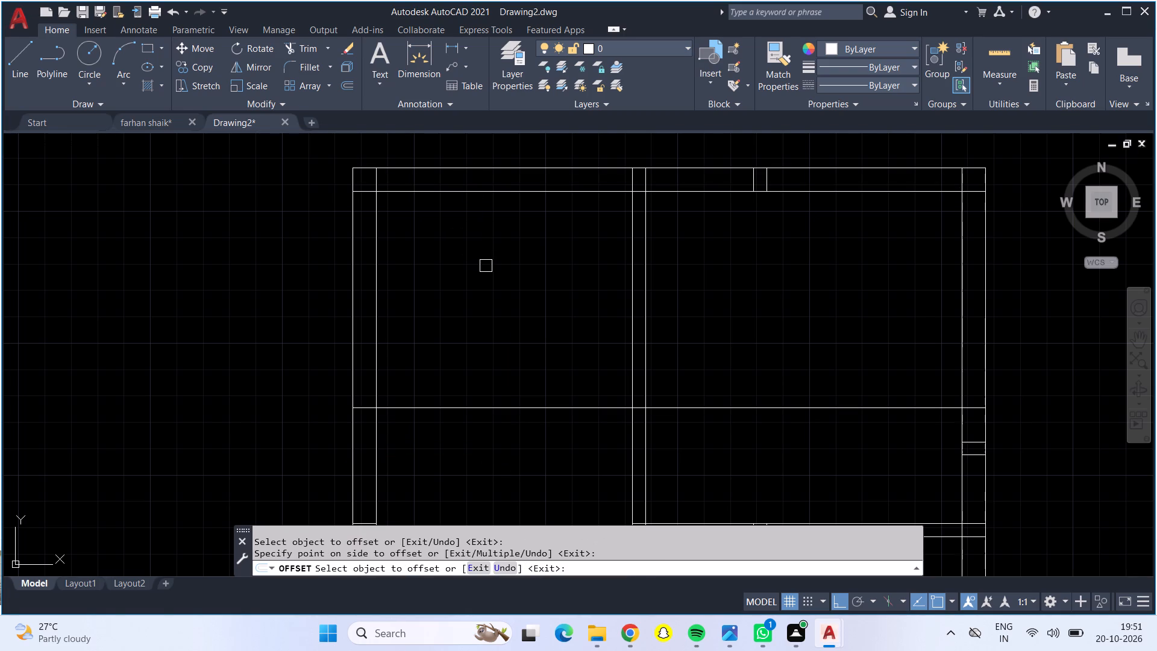
{"action": "key", "text": "Escape"}
Offset the new horizontal partition line 5" downward to form its wall thickness.
{"action": "key", "text": "o"}
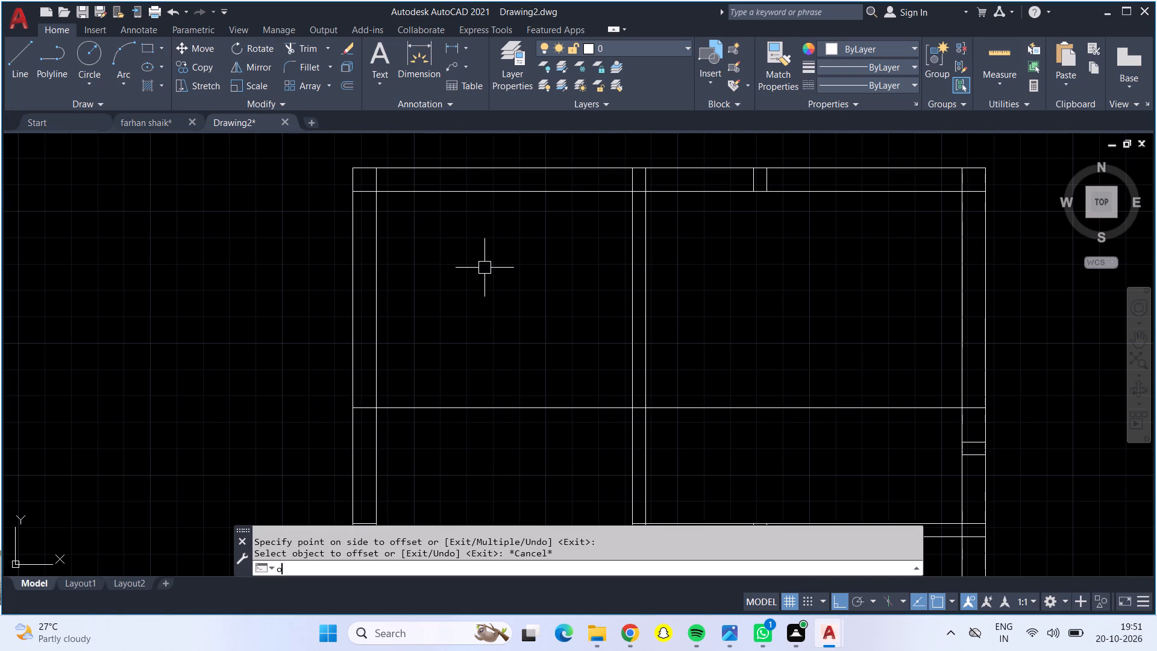
{"action": "key", "text": "Return"}
{"action": "type", "text": "5\""}
{"action": "key", "text": "Return"}
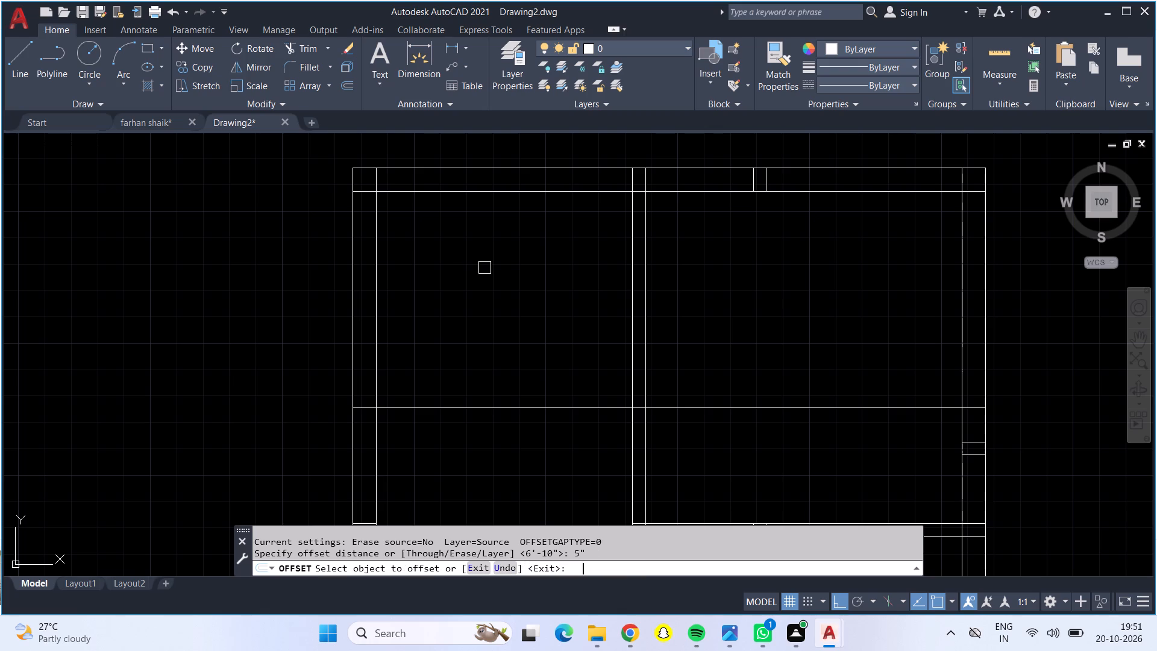
{"action": "left_click", "coordinate": [565, 406]}
{"action": "left_click", "coordinate": [580, 444]}
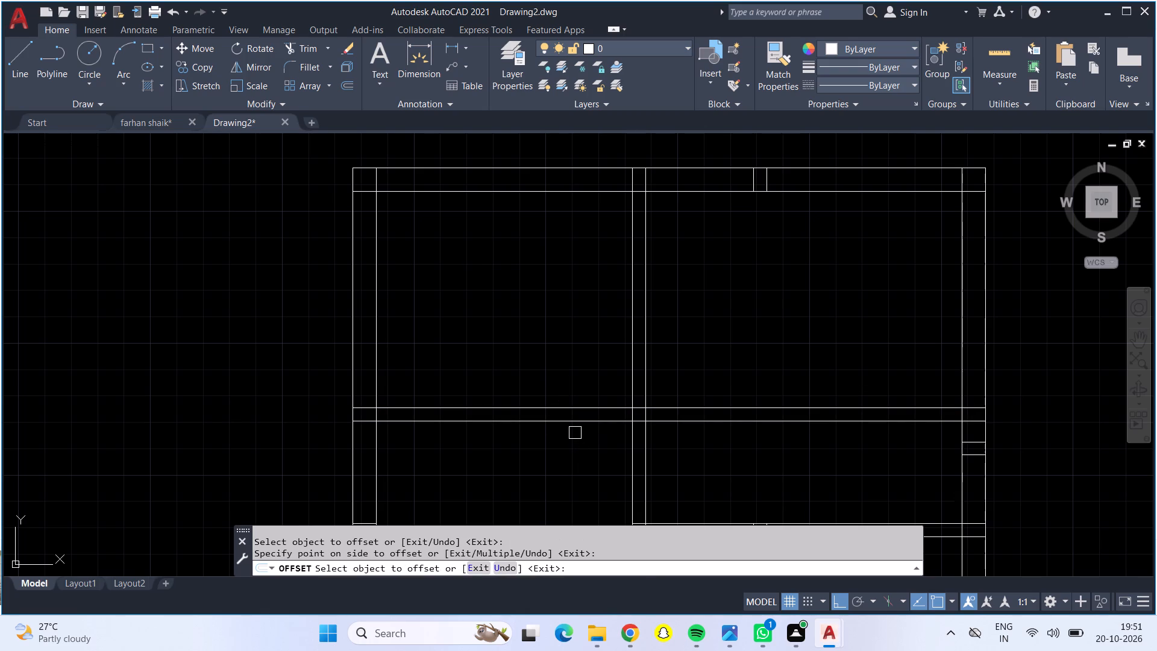
{"action": "key", "text": "Escape"}
{"action": "key", "text": "Escape"}
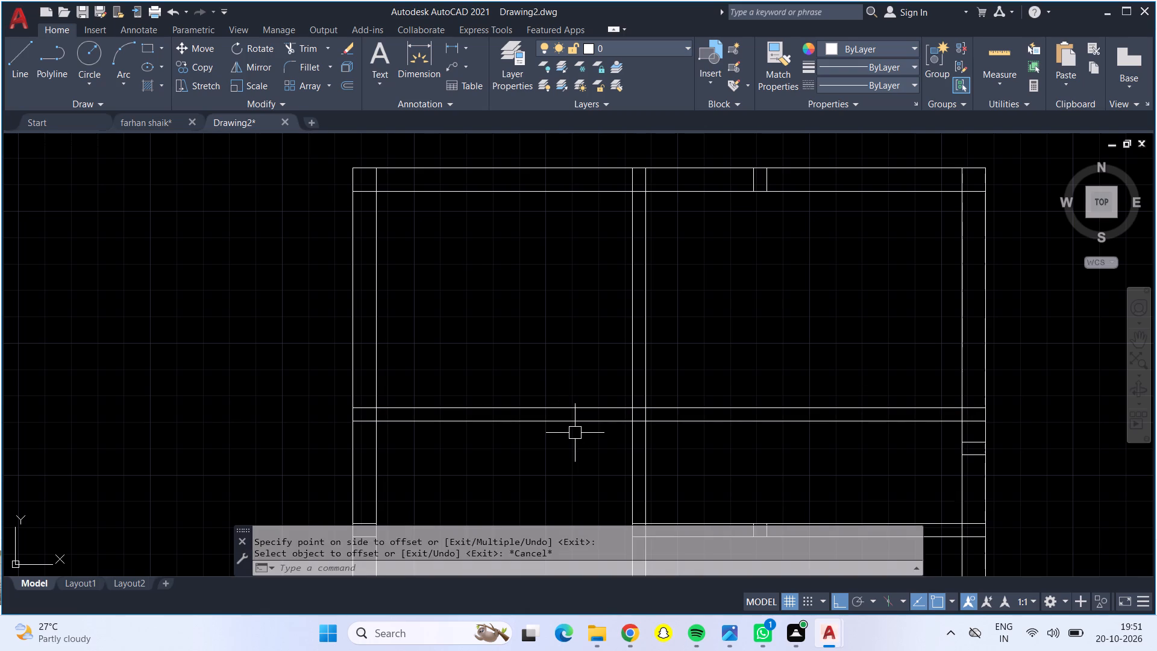
Trim the new horizontal partition's two lines out of the top right room.
{"action": "scroll", "coordinate": [638, 375], "scroll_direction": "down", "scroll_amount": 2}
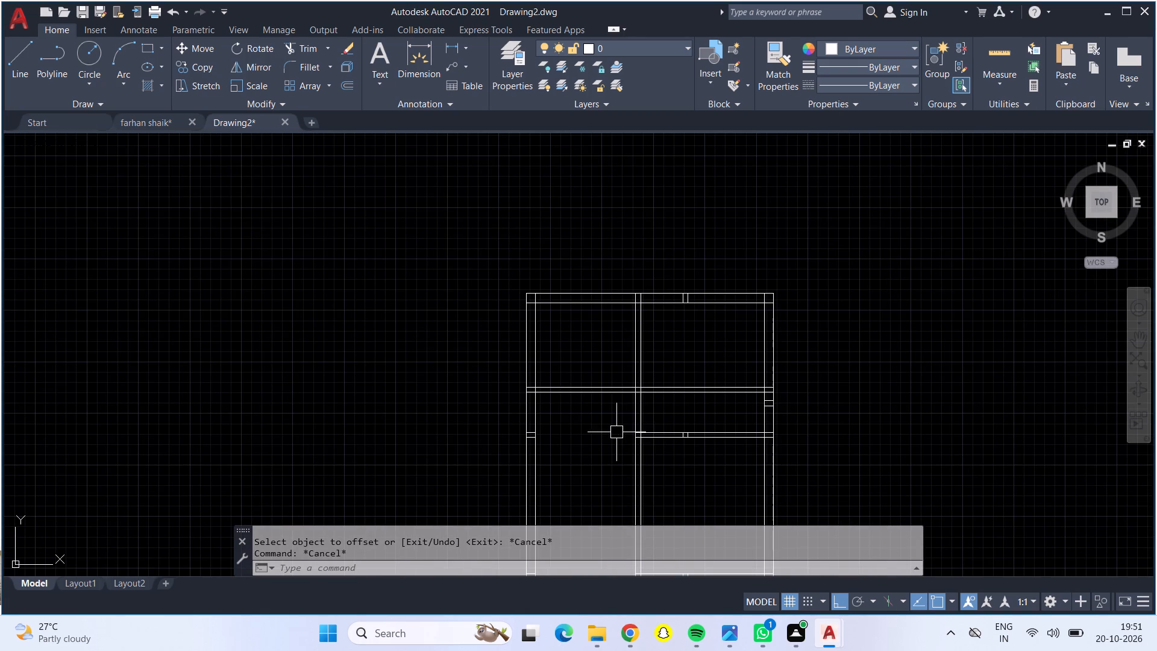
{"action": "middle_click_drag", "start_coordinate": [615, 433], "coordinate": [594, 347]}
{"action": "left_click", "coordinate": [306, 48]}
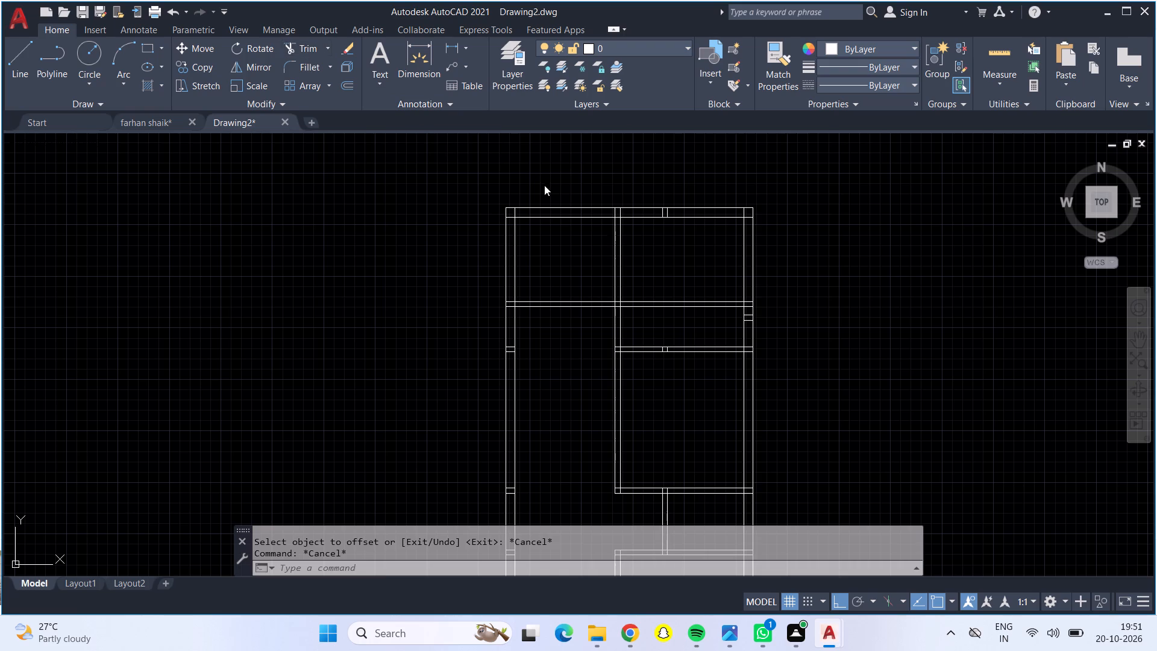
{"action": "scroll", "coordinate": [684, 310], "scroll_direction": "up", "scroll_amount": 1}
{"action": "left_click_drag", "start_coordinate": [670, 260], "coordinate": [680, 313]}
{"action": "scroll", "coordinate": [542, 353], "scroll_direction": "up", "scroll_amount": 1}
{"action": "middle_click_drag", "start_coordinate": [542, 353], "coordinate": [568, 145]}
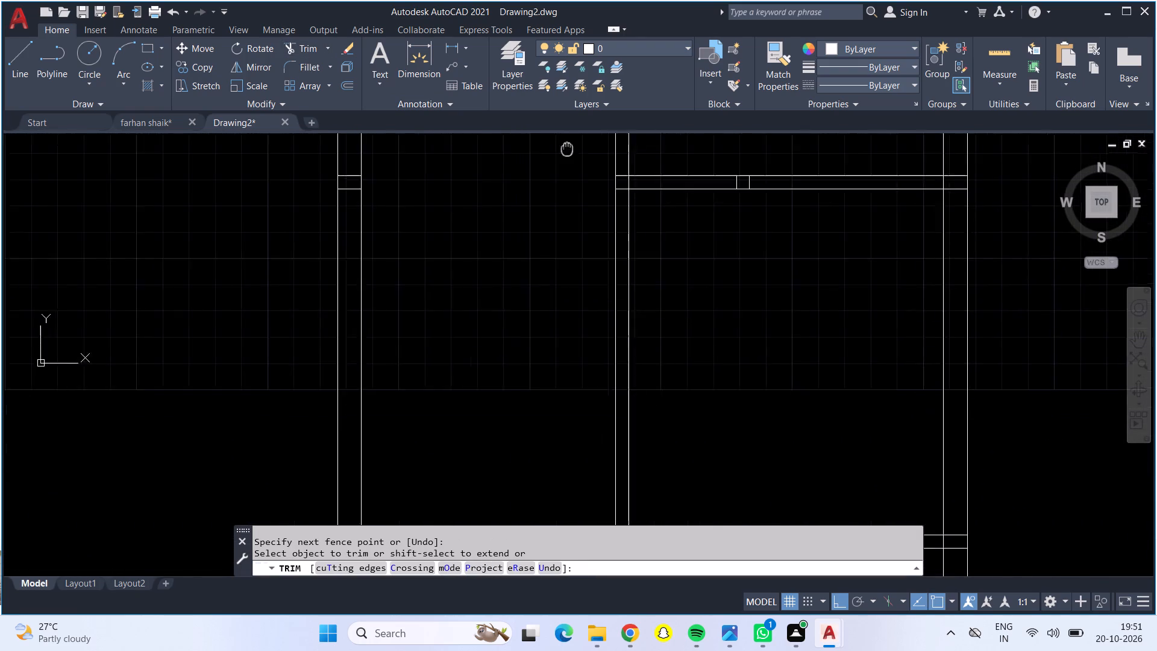
{"action": "middle_click_drag", "start_coordinate": [568, 145], "coordinate": [572, 130]}
{"action": "middle_click_drag", "start_coordinate": [557, 204], "coordinate": [632, 360]}
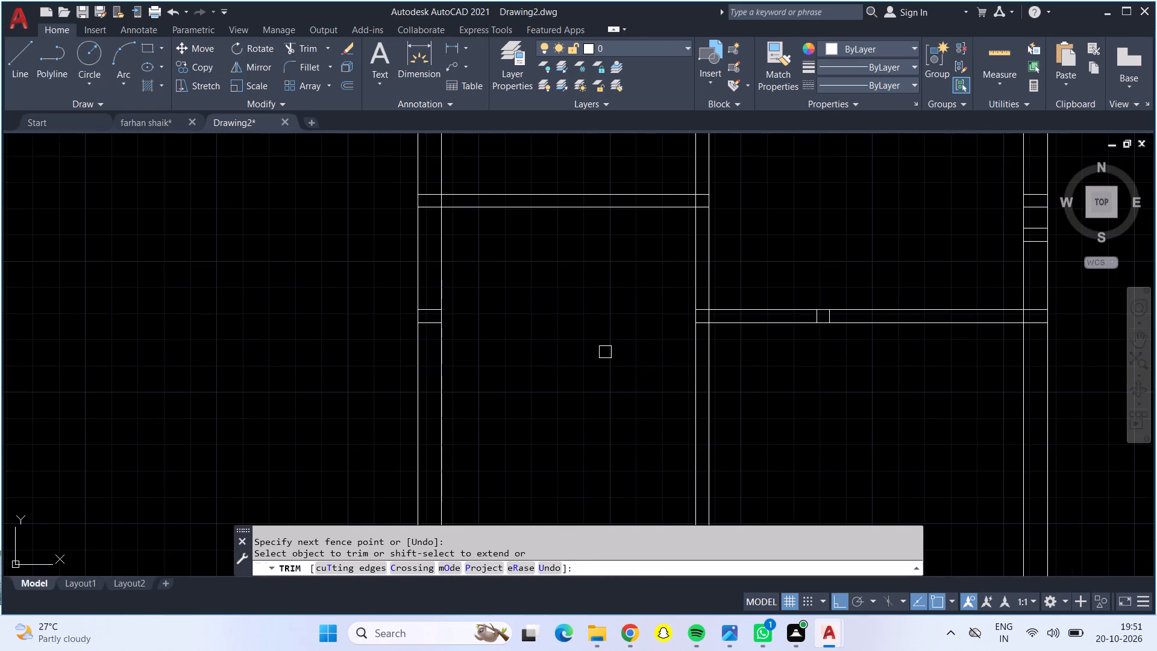
{"action": "key", "text": "Escape"}
Offset the left outer wall's inner line 4'3" to the right to mark a vertical partition.
{"action": "key", "text": "o"}
{"action": "key", "text": "Return"}
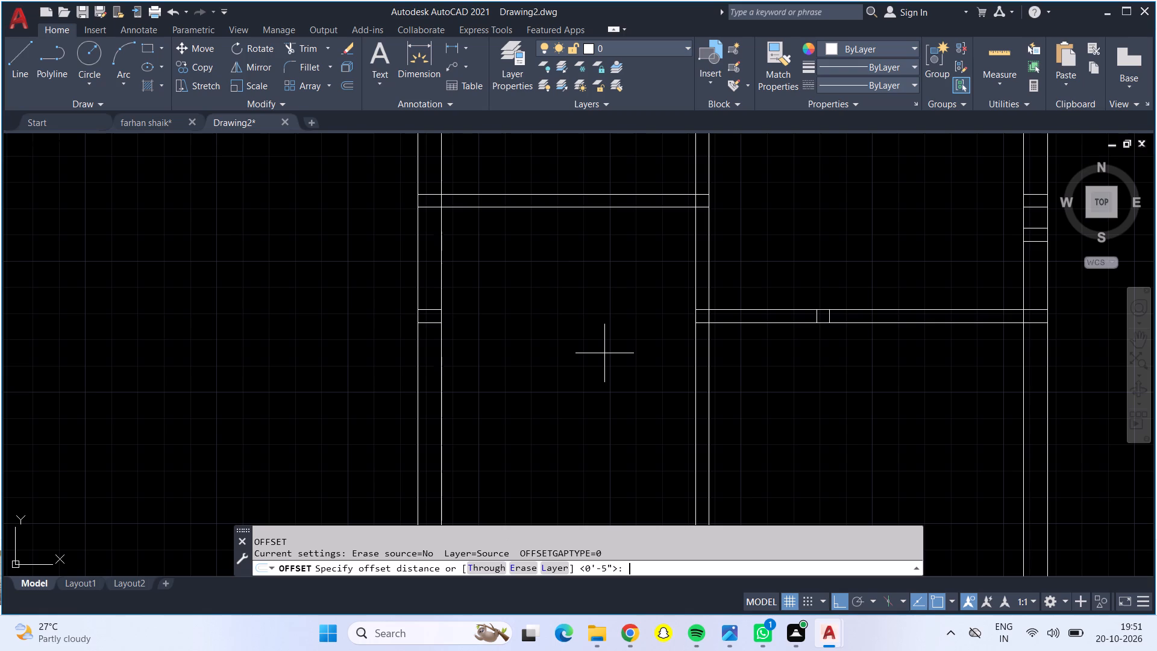
{"action": "type", "text": "4'3\""}
{"action": "key", "text": "Return"}
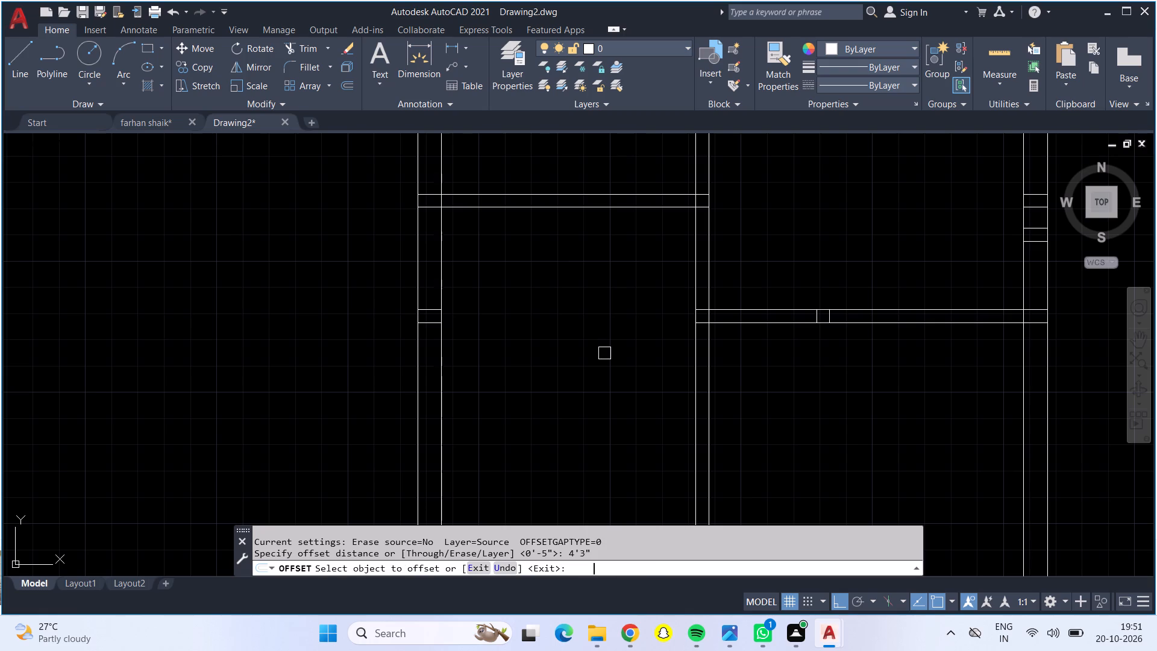
{"action": "left_click", "coordinate": [445, 237]}
{"action": "left_click_drag", "start_coordinate": [518, 241], "coordinate": [530, 249]}
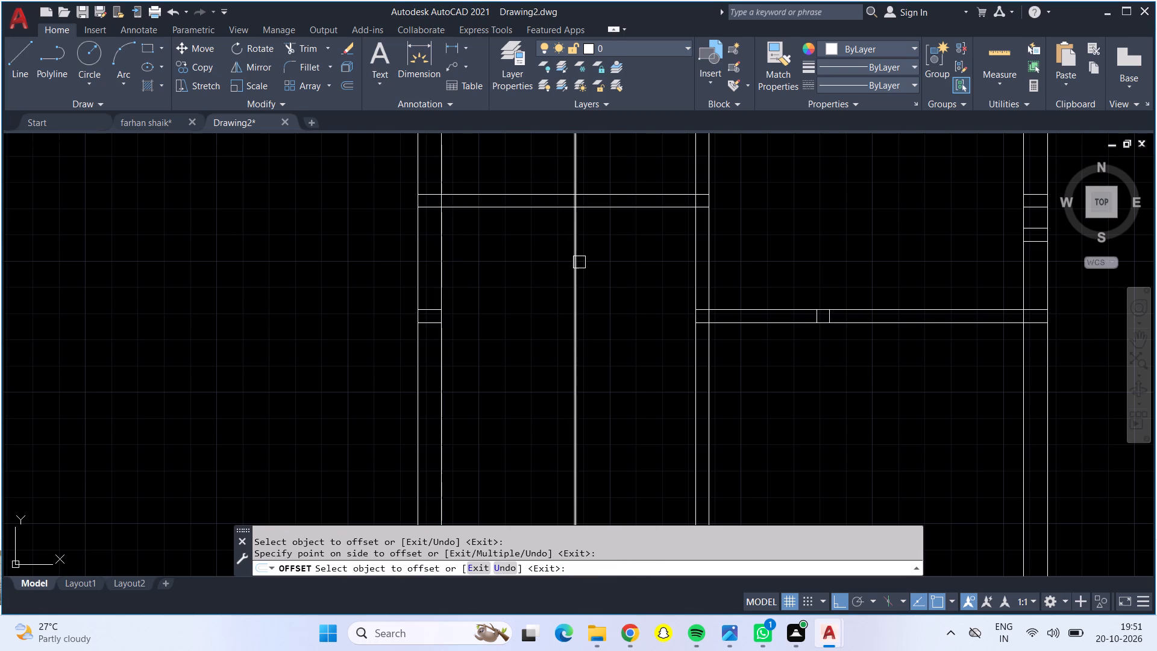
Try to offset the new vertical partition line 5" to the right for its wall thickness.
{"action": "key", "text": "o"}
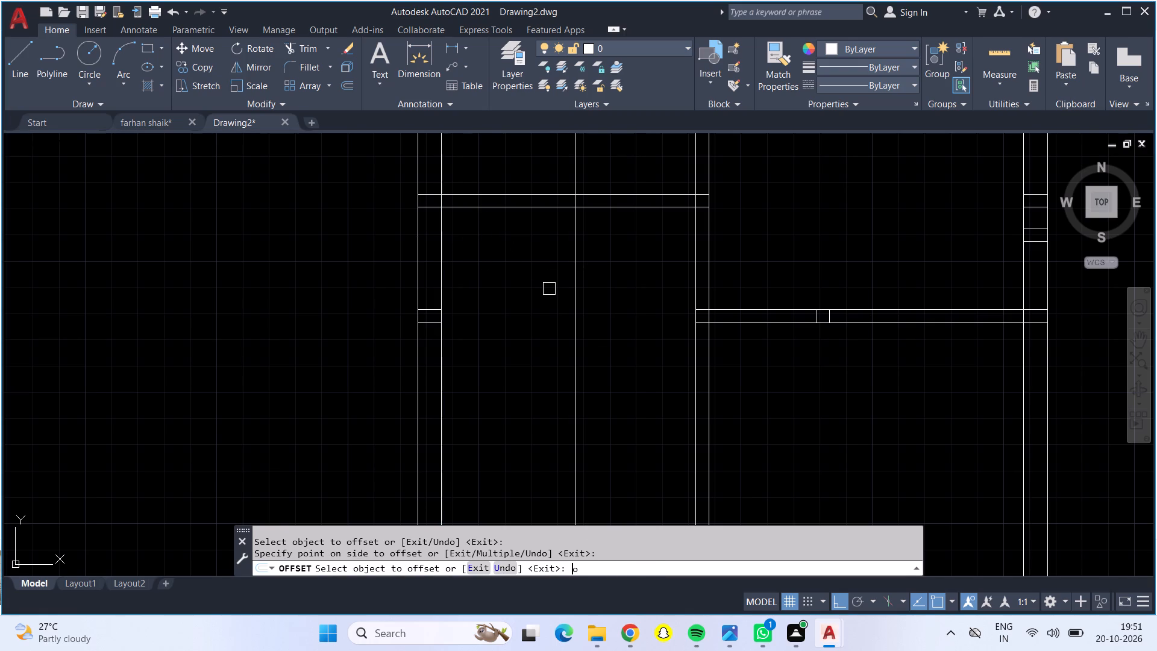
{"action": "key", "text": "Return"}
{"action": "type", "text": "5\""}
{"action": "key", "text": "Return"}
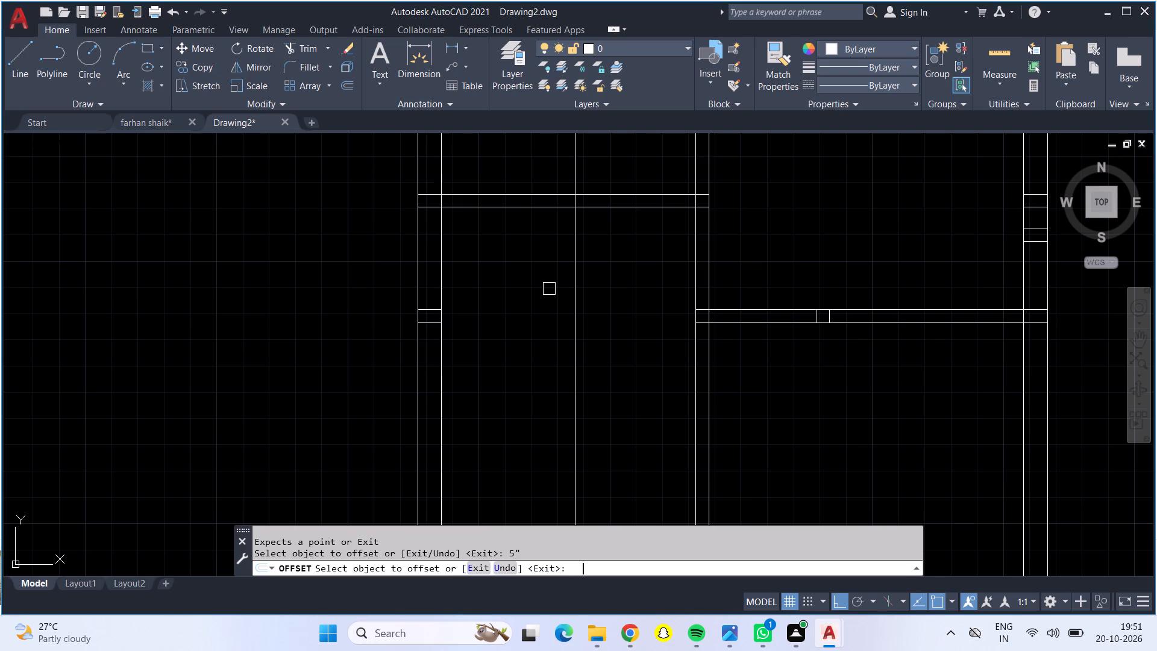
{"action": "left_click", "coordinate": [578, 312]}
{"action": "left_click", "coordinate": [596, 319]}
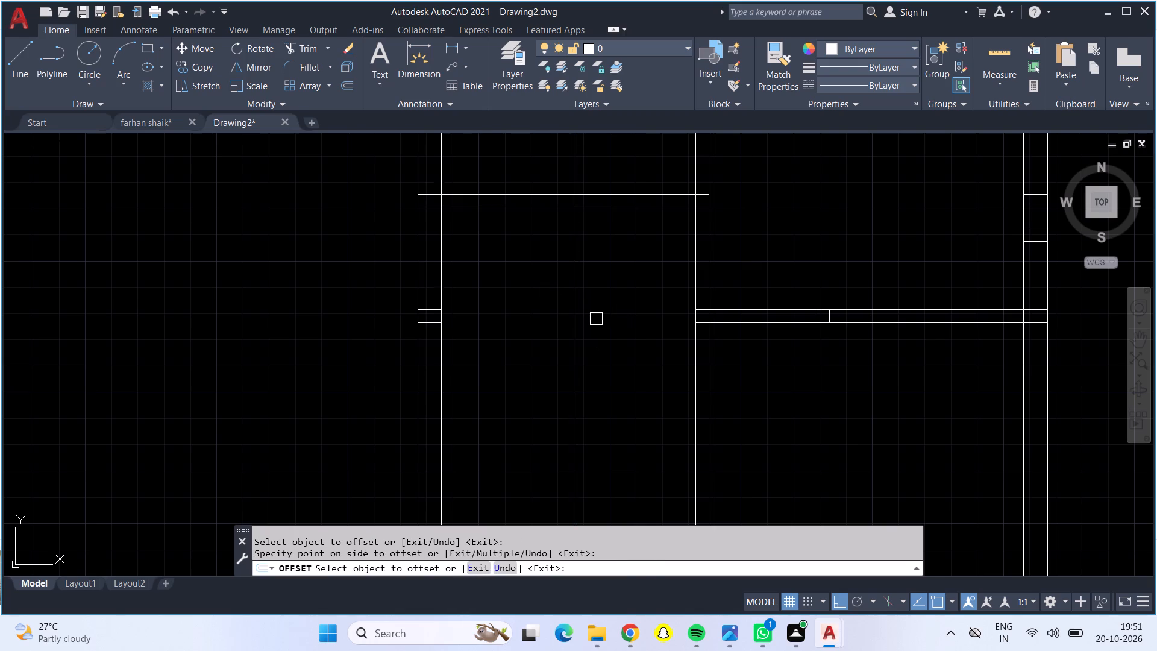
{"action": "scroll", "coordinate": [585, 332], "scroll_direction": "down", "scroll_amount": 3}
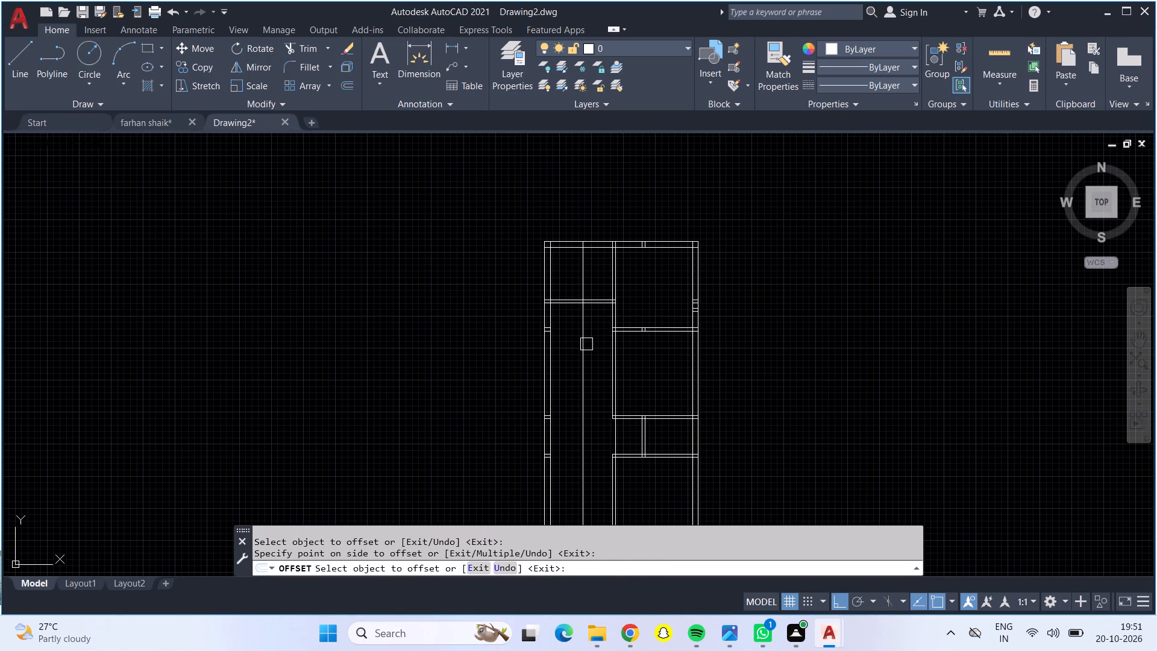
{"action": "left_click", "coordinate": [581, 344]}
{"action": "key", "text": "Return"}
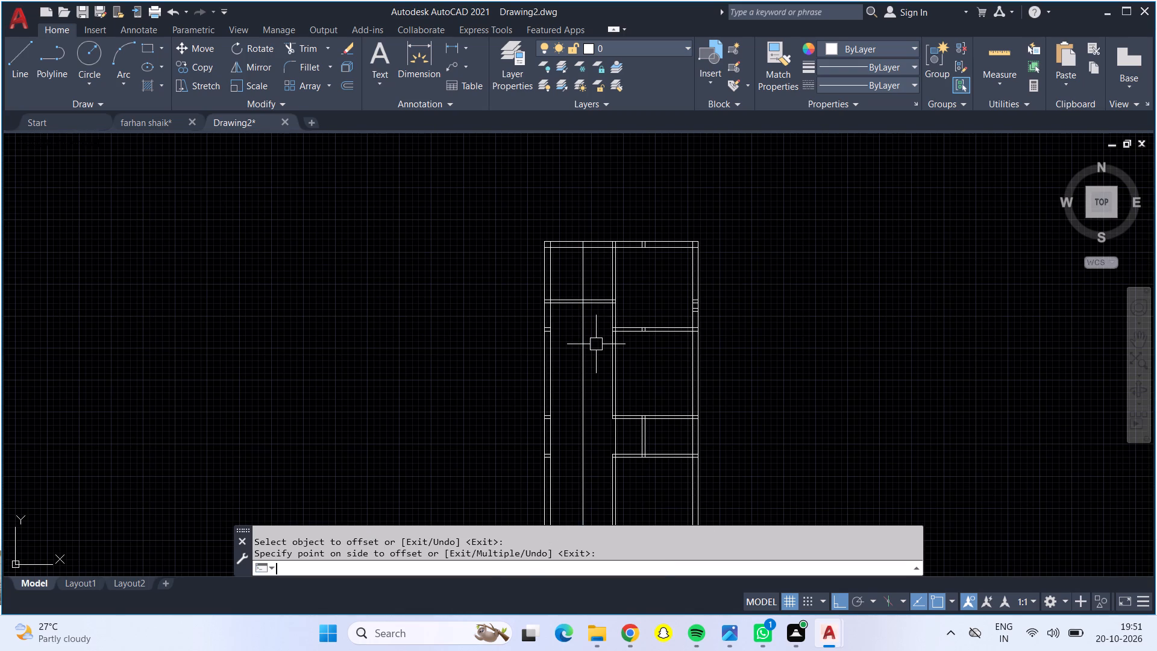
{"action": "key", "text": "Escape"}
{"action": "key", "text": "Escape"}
Offset the new left-side vertical partition line 5" to the right to form its wall thickness.
{"action": "key", "text": "o"}
{"action": "key", "text": "Return"}
{"action": "type", "text": "5\""}
{"action": "key", "text": "Return"}
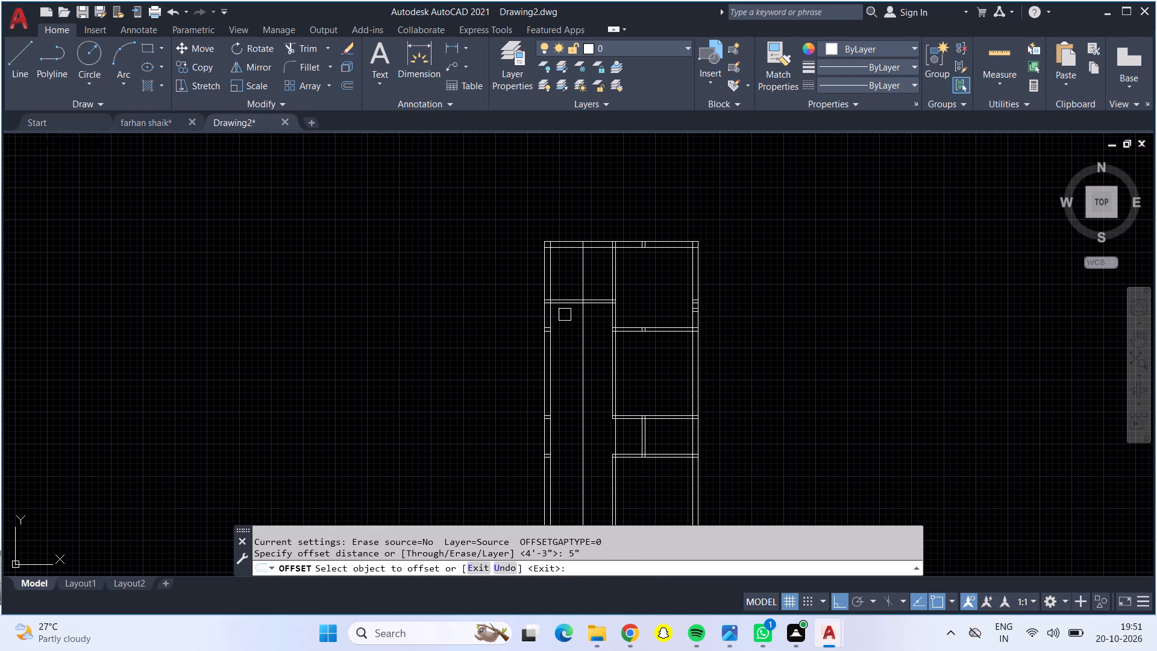
{"action": "left_click_drag", "start_coordinate": [580, 326], "coordinate": [586, 327]}
{"action": "left_click", "coordinate": [619, 335]}
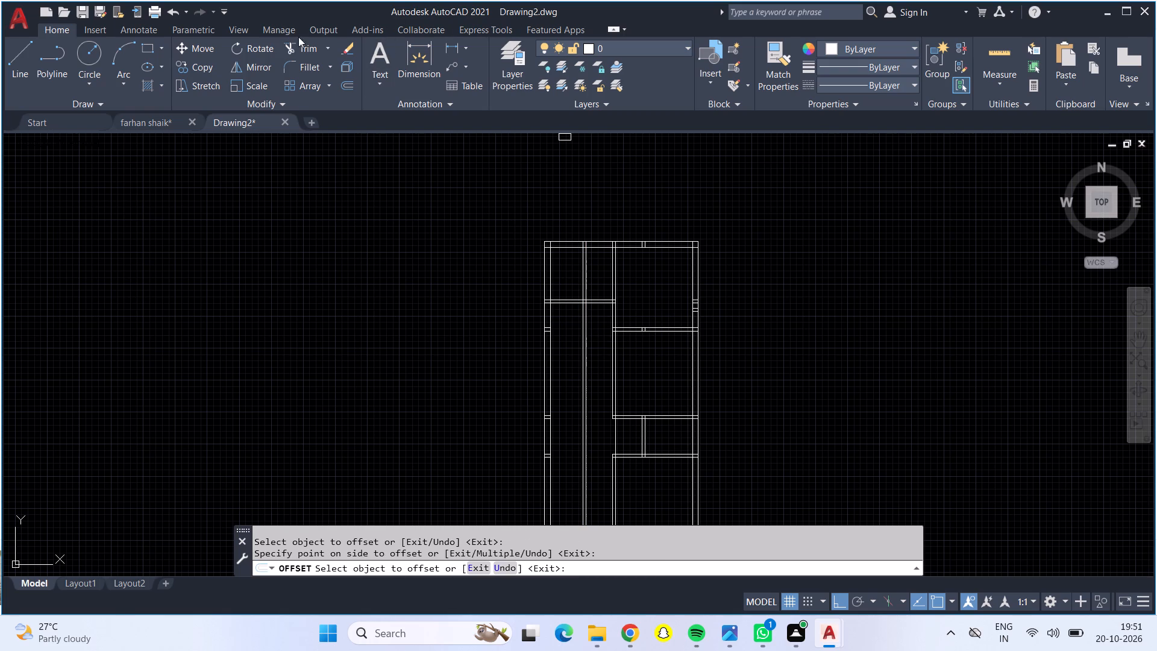
Trim the new vertical partition's two lines out of the top left room, above the left-side horizontal partition.
{"action": "left_click", "coordinate": [299, 45]}
{"action": "scroll", "coordinate": [586, 277], "scroll_direction": "up", "scroll_amount": 3}
{"action": "left_click_drag", "start_coordinate": [561, 269], "coordinate": [585, 280]}
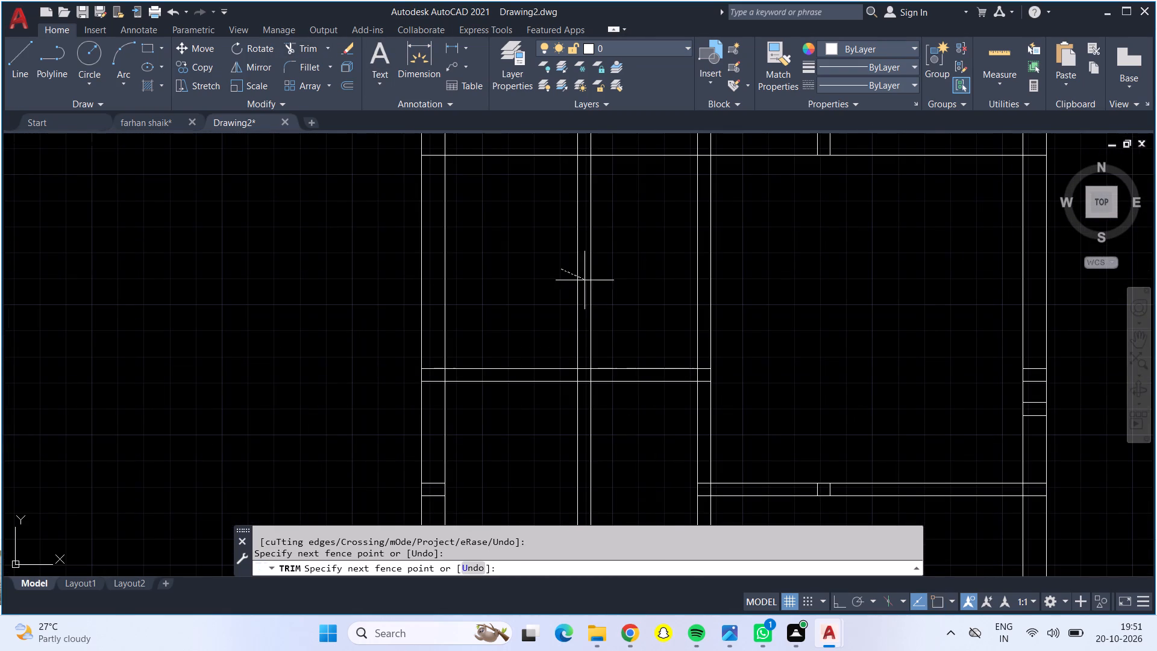
{"action": "left_click_drag", "start_coordinate": [585, 280], "coordinate": [598, 285]}
{"action": "scroll", "coordinate": [614, 294], "scroll_direction": "down", "scroll_amount": 1}
{"action": "middle_click_drag", "start_coordinate": [627, 404], "coordinate": [627, 385]}
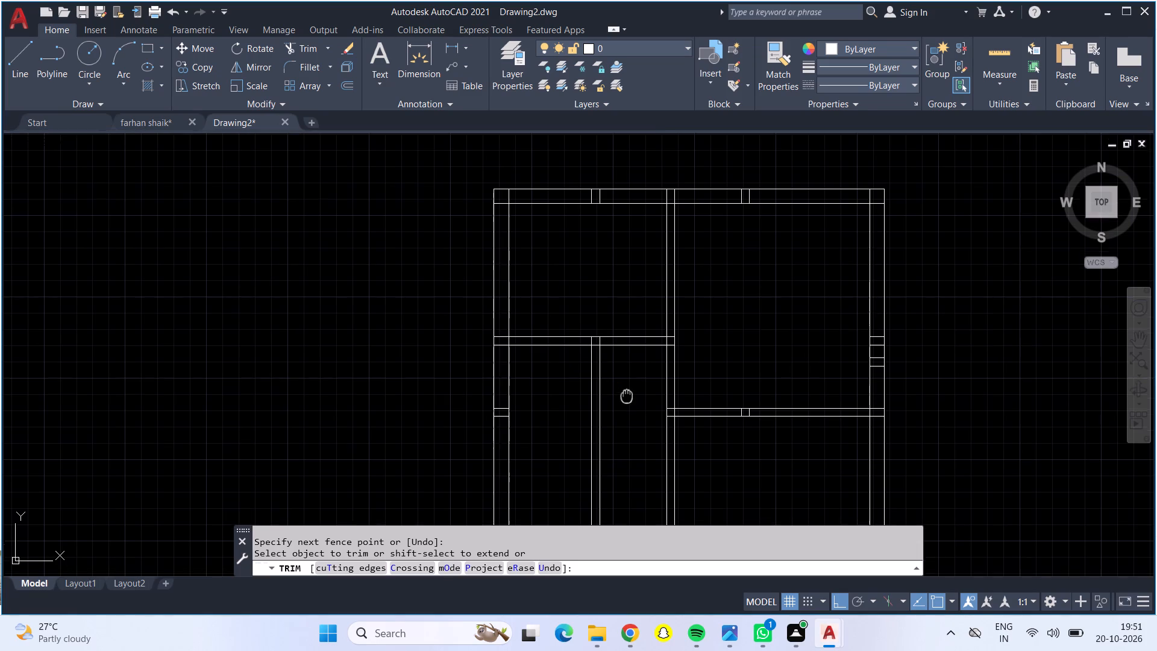
{"action": "middle_click_drag", "start_coordinate": [627, 385], "coordinate": [625, 326]}
{"action": "scroll", "coordinate": [625, 326], "scroll_direction": "up", "scroll_amount": 1}
{"action": "key", "text": "grave"}
{"action": "key", "text": "Escape"}
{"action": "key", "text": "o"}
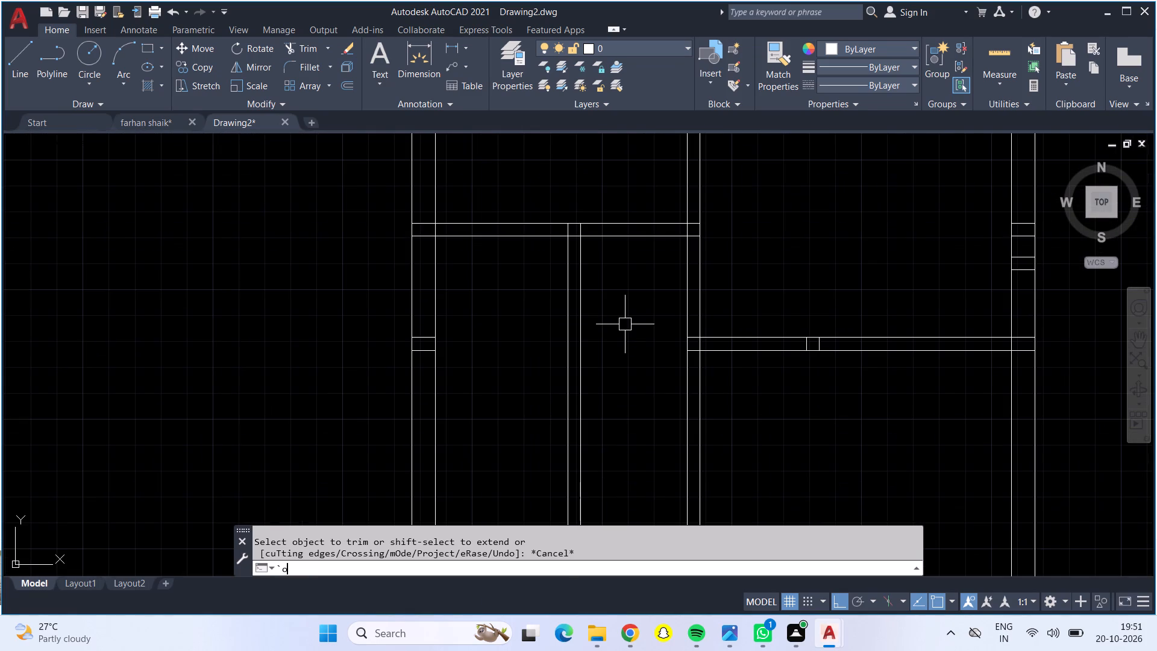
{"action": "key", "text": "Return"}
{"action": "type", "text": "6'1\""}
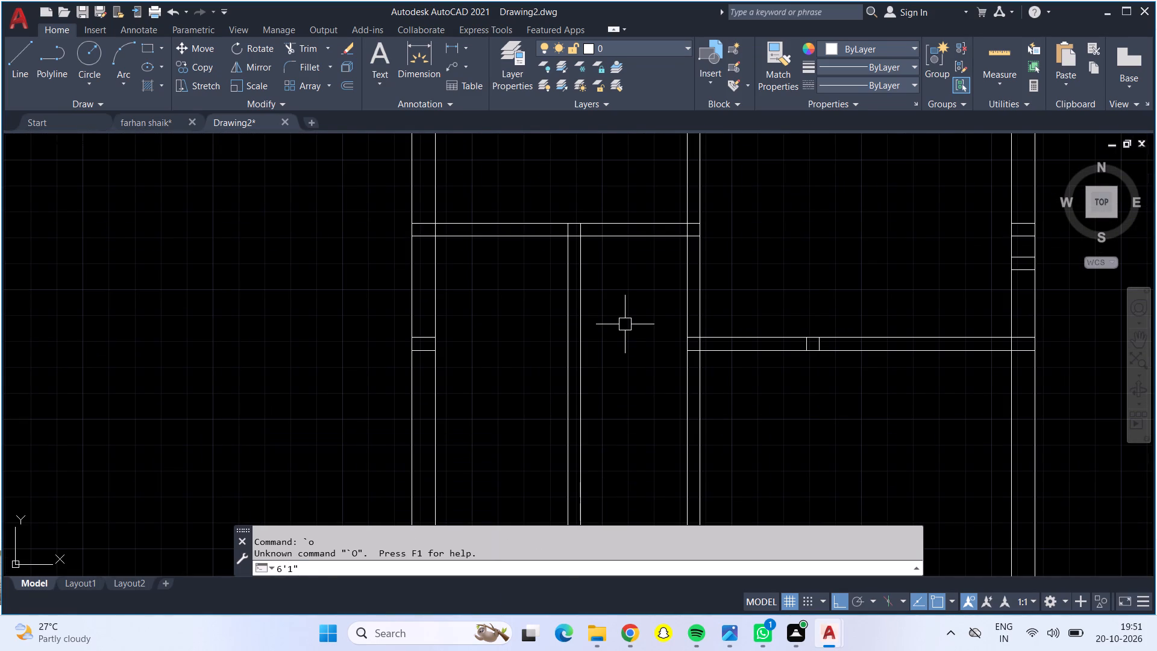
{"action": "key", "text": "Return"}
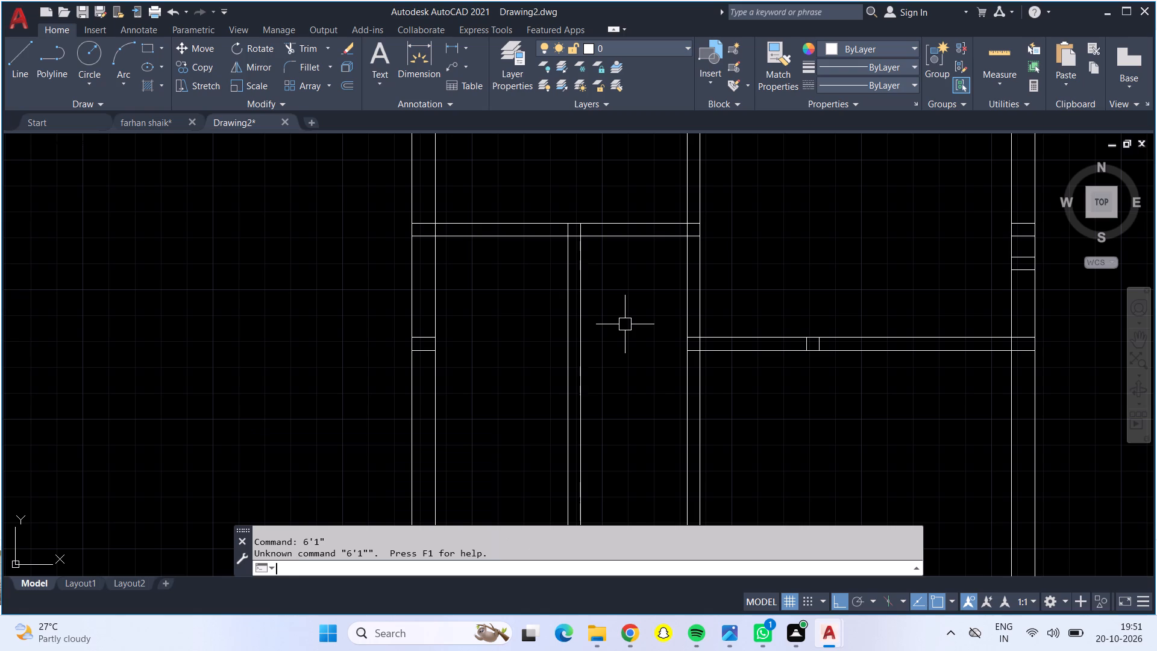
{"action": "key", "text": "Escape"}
Offset the left-side horizontal partition's lower line 6'1" downward to mark another horizontal partition.
{"action": "key", "text": "o"}
{"action": "key", "text": "Return"}
{"action": "key", "text": "6"}
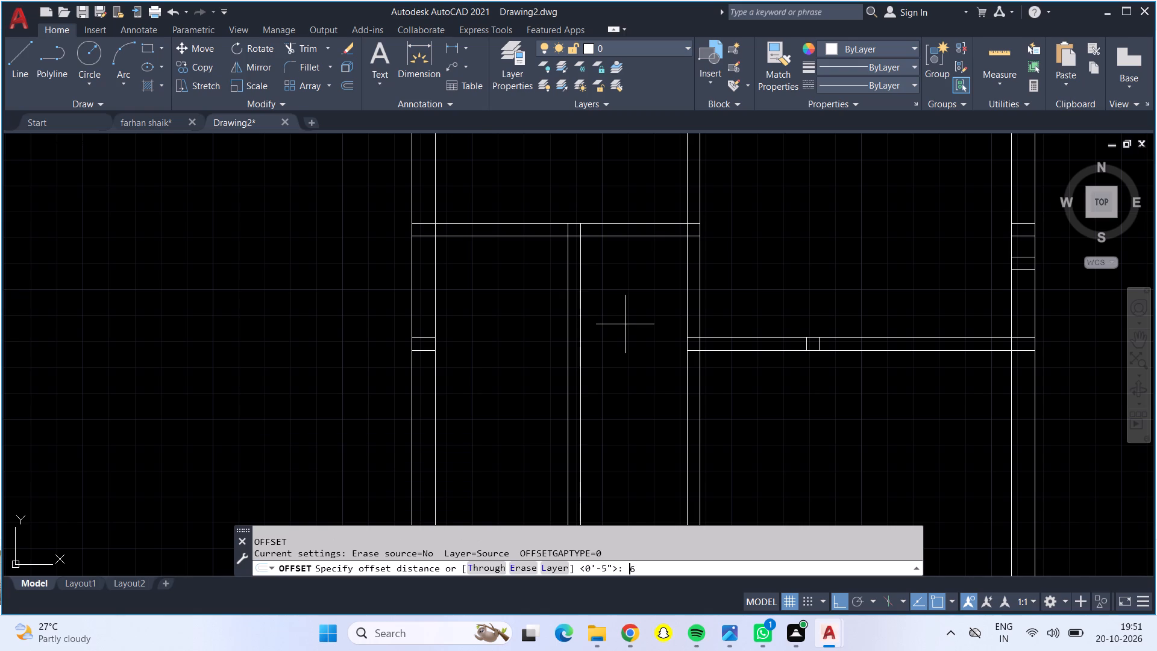
{"action": "type", "text": "'1\""}
{"action": "key", "text": "Return"}
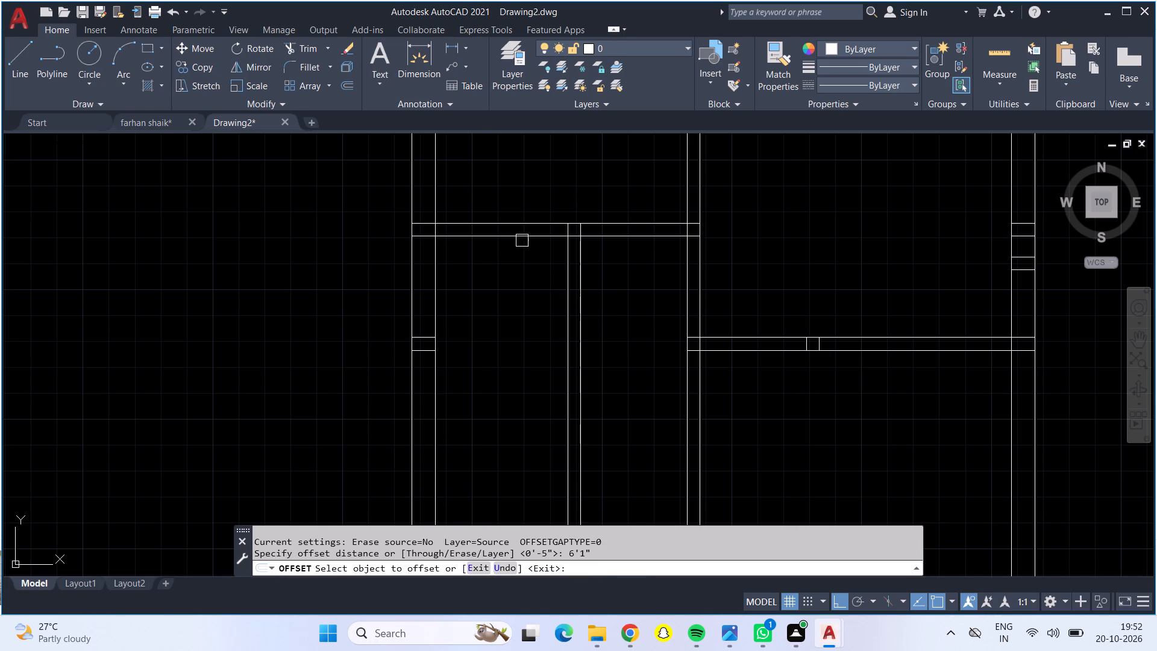
{"action": "left_click", "coordinate": [521, 234]}
{"action": "left_click", "coordinate": [540, 336]}
{"action": "scroll", "coordinate": [540, 336], "scroll_direction": "down", "scroll_amount": 1}
{"action": "middle_click_drag", "start_coordinate": [540, 336], "coordinate": [541, 206]}
{"action": "key", "text": "Escape"}
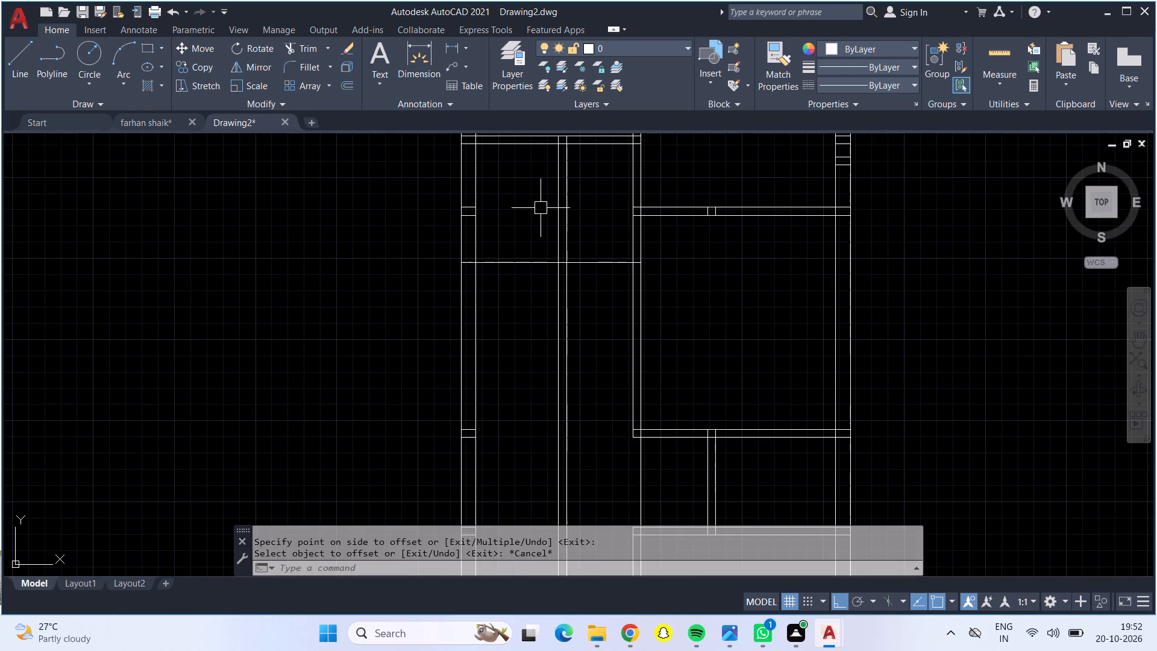
Offset the new left-side horizontal partition line 5" downward to form its wall thickness.
{"action": "key", "text": "o"}
{"action": "key", "text": "Return"}
{"action": "type", "text": "5\""}
{"action": "key", "text": "Return"}
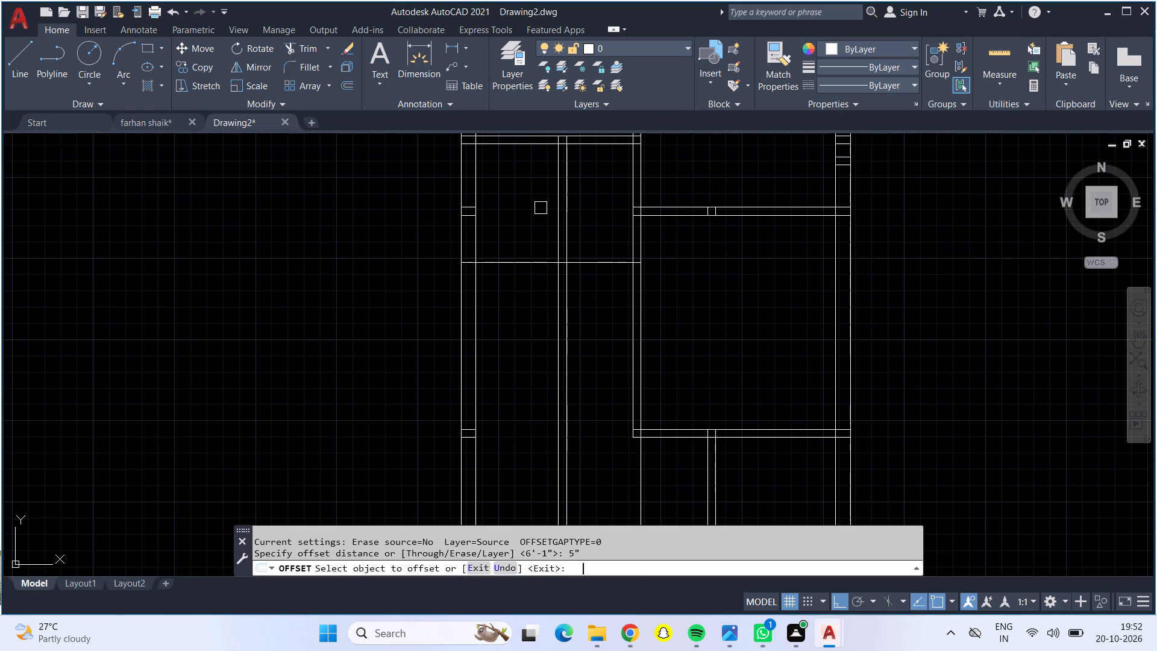
{"action": "left_click", "coordinate": [519, 265]}
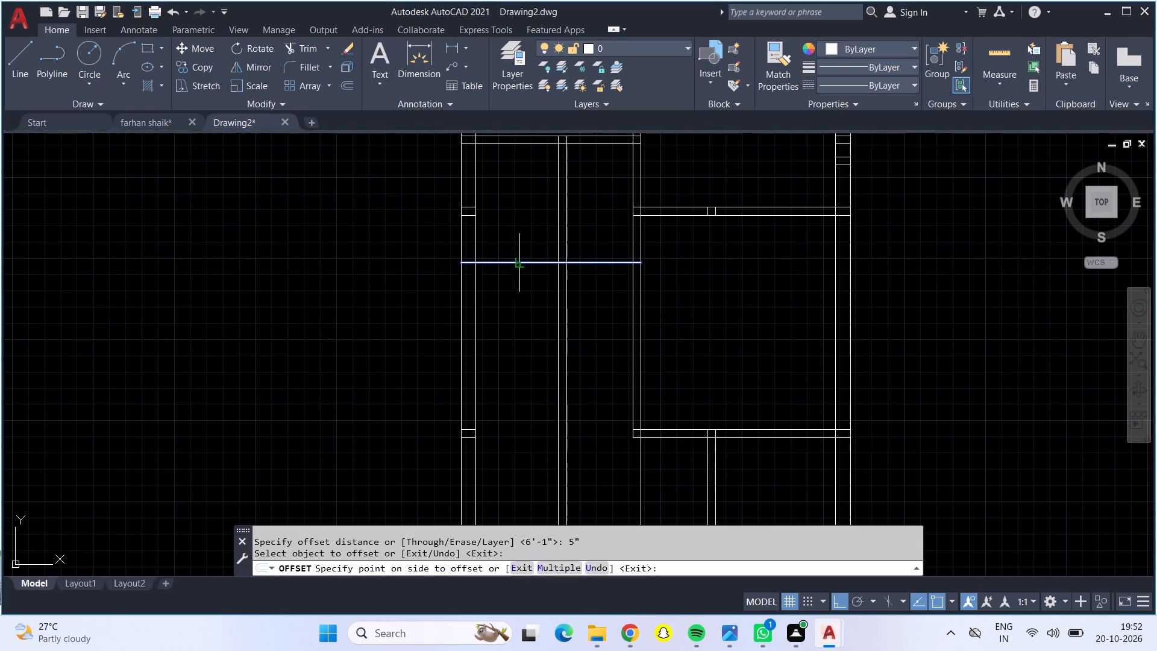
{"action": "left_click", "coordinate": [524, 283]}
{"action": "key", "text": "Return"}
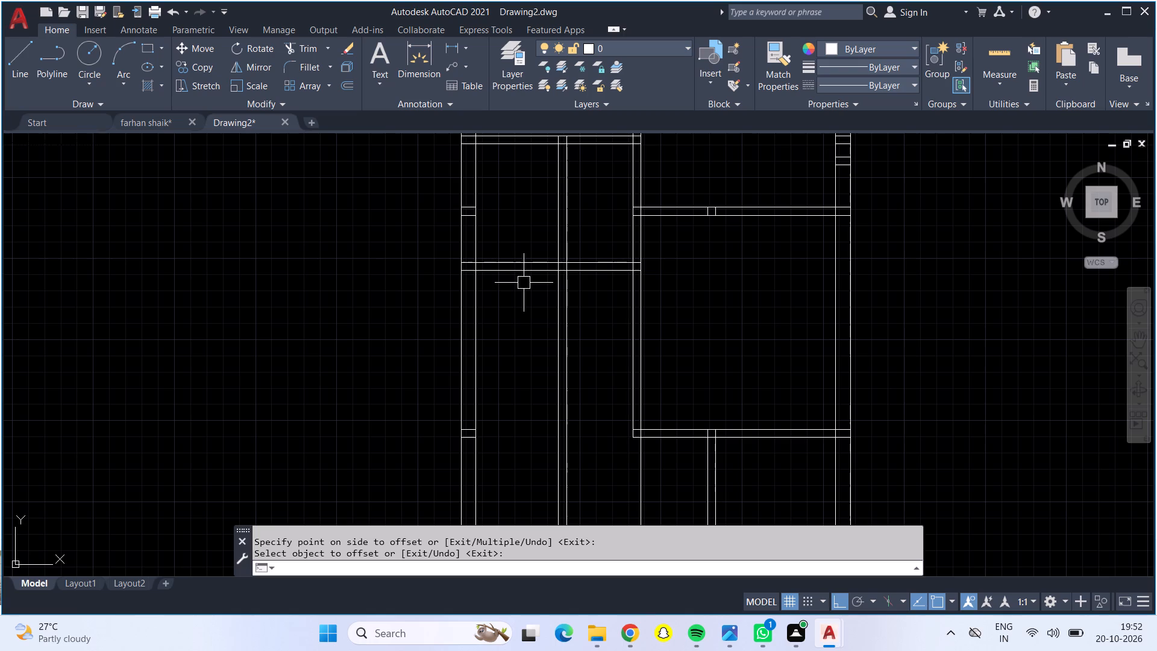
Trim the new horizontal partition's lines beyond the vertical partition, and the vertical partition's lines below it, to close the small left room's corner.
{"action": "left_click", "coordinate": [295, 54]}
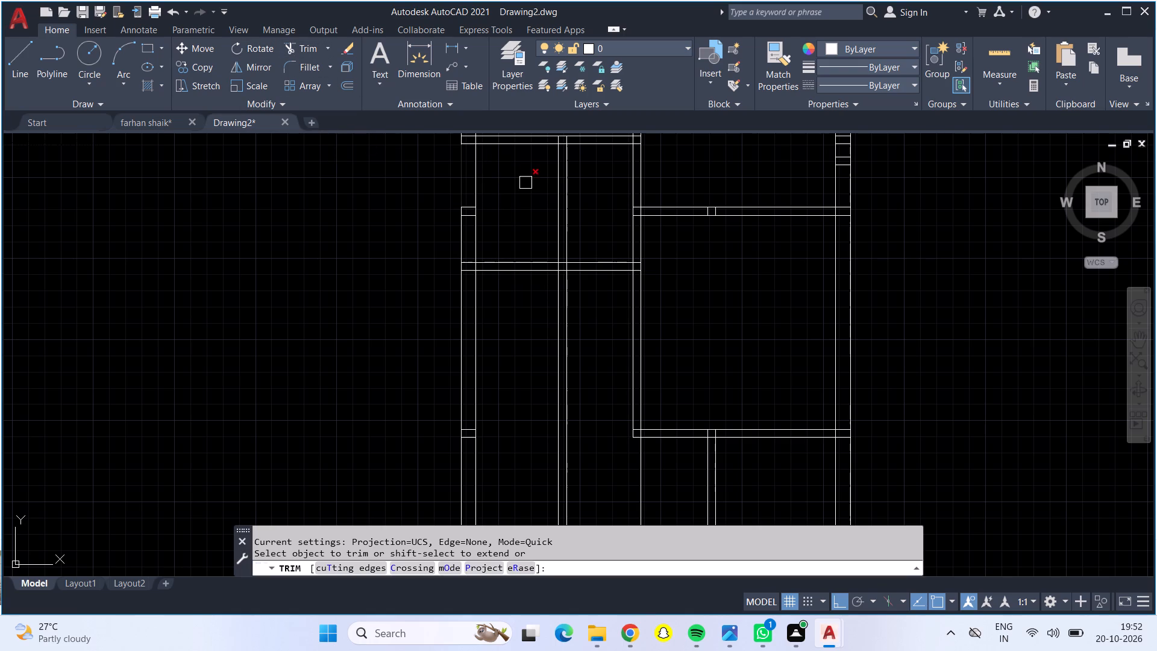
{"action": "left_click_drag", "start_coordinate": [593, 218], "coordinate": [548, 301]}
{"action": "scroll", "coordinate": [560, 313], "scroll_direction": "down", "scroll_amount": 1}
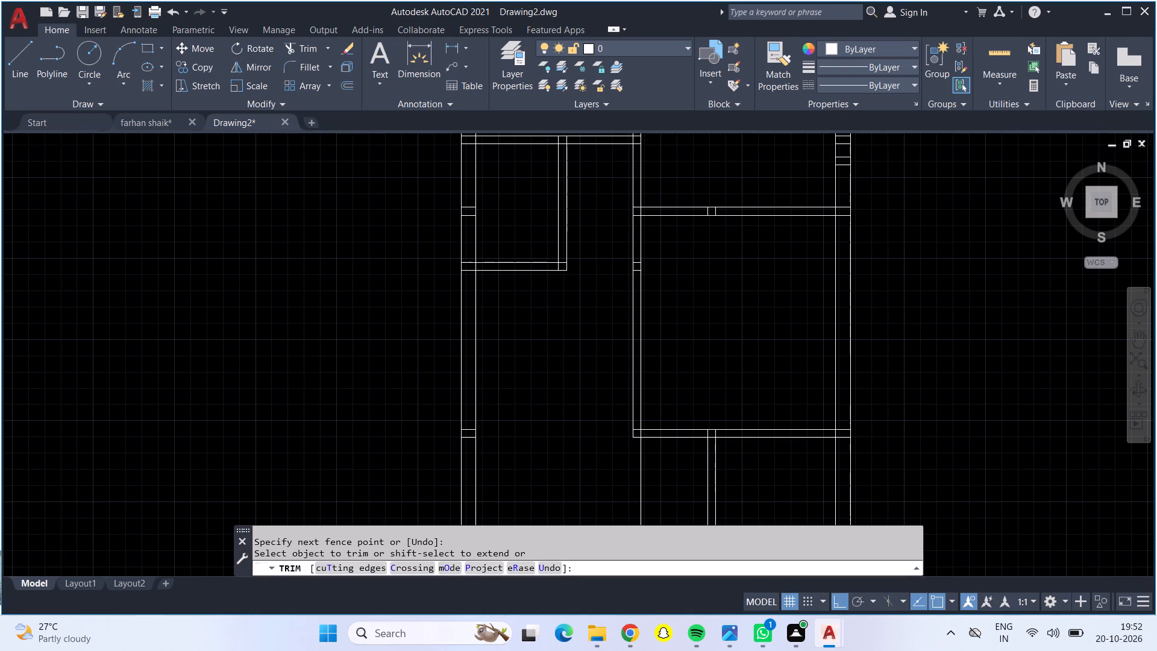
Trim the leftover vertical line between the lower two right-side horizontal partitions to open the passage.
{"action": "middle_click_drag", "start_coordinate": [560, 315], "coordinate": [578, 343]}
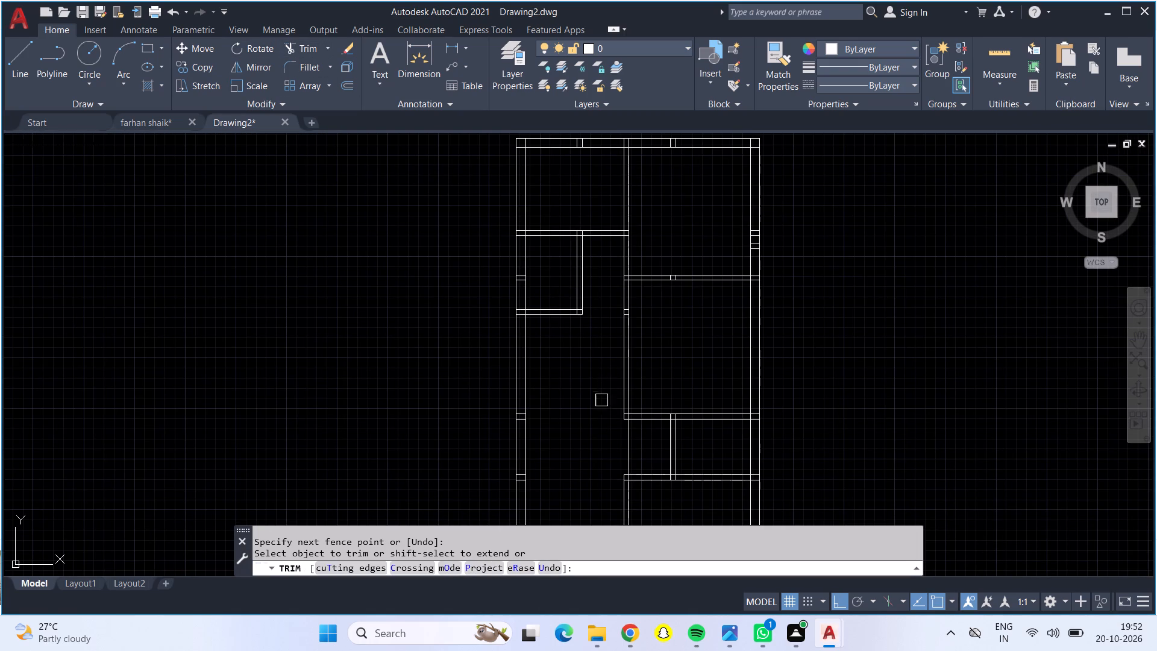
{"action": "left_click", "coordinate": [631, 439]}
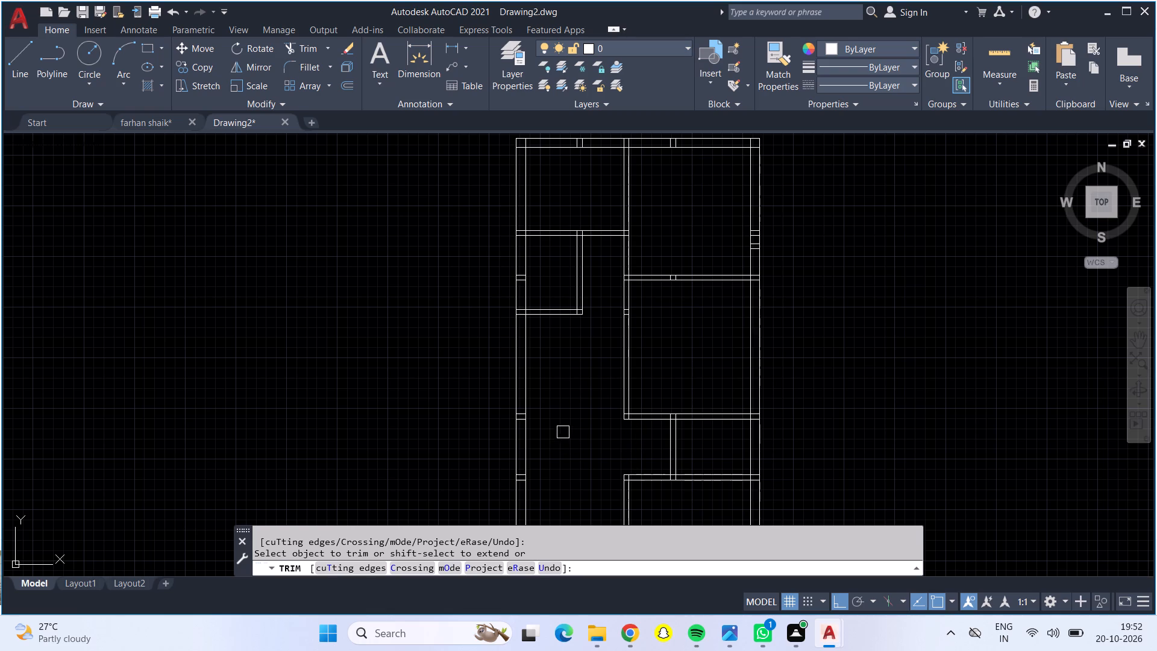
{"action": "middle_click_drag", "start_coordinate": [570, 427], "coordinate": [571, 397]}
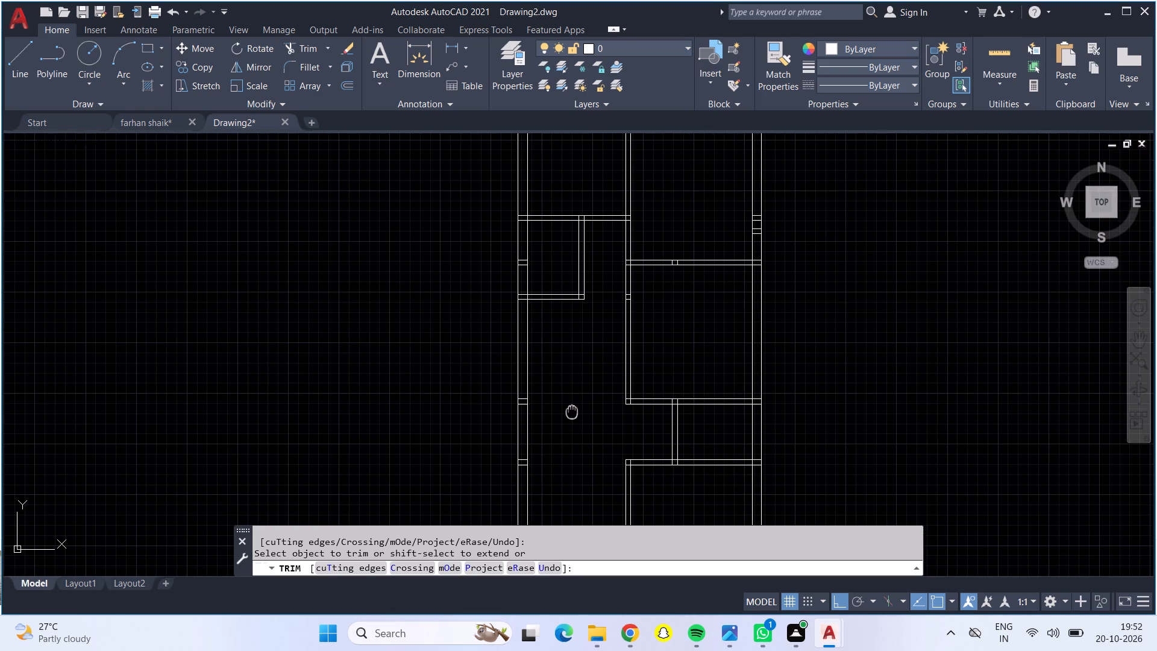
{"action": "middle_click_drag", "start_coordinate": [571, 397], "coordinate": [569, 322]}
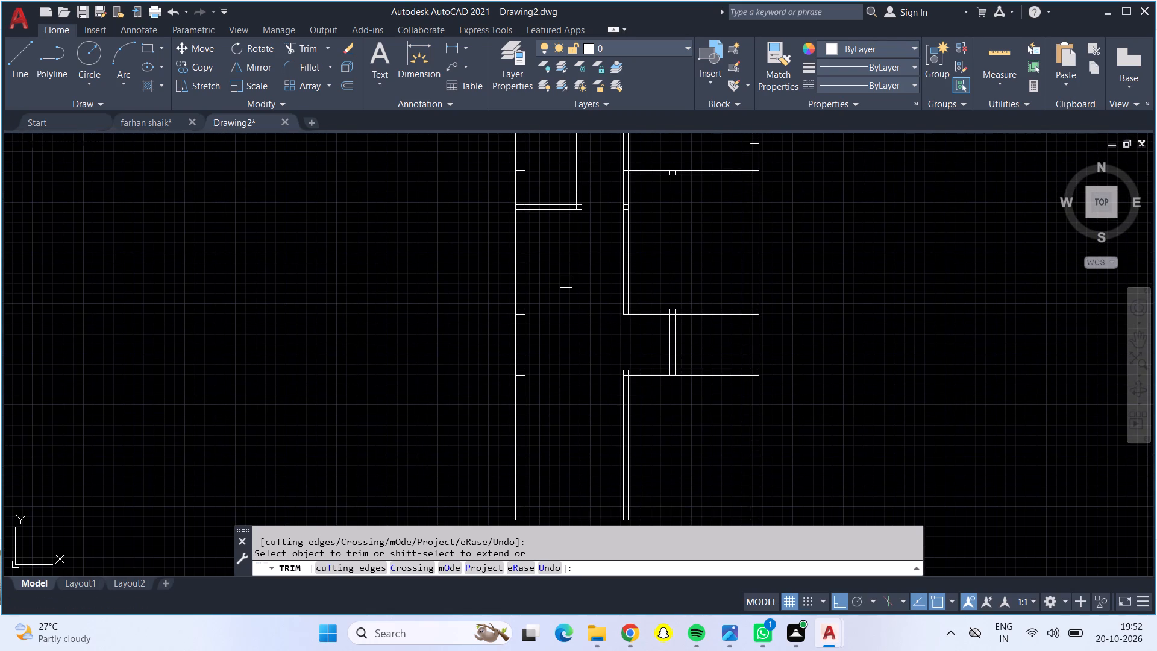
{"action": "key", "text": "Escape"}
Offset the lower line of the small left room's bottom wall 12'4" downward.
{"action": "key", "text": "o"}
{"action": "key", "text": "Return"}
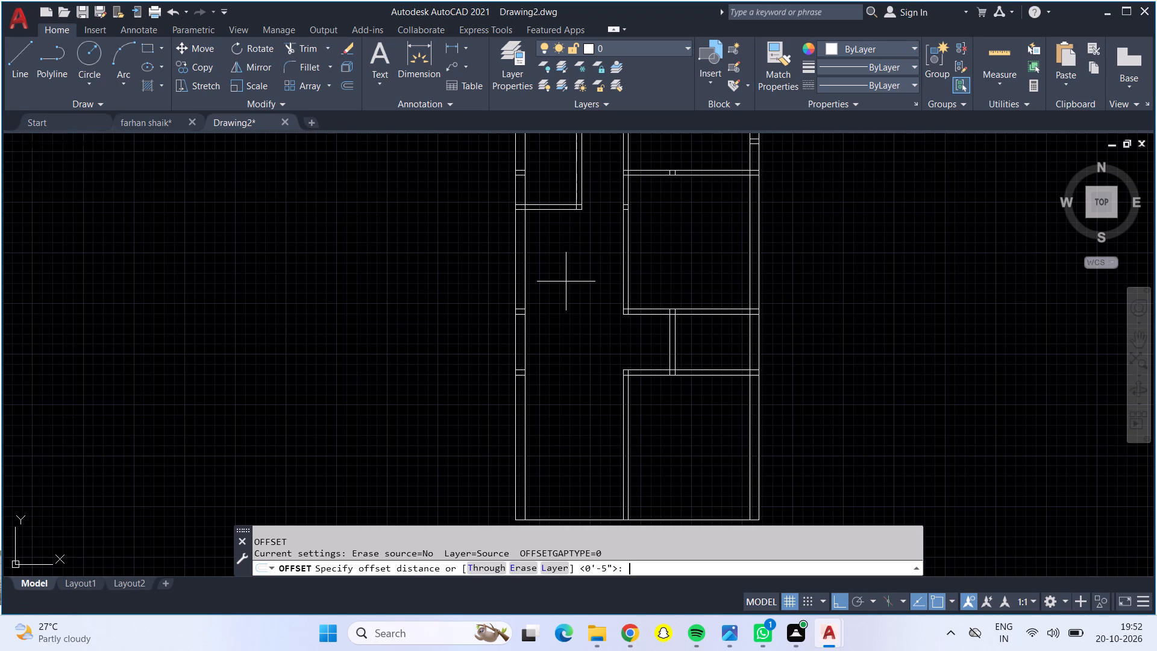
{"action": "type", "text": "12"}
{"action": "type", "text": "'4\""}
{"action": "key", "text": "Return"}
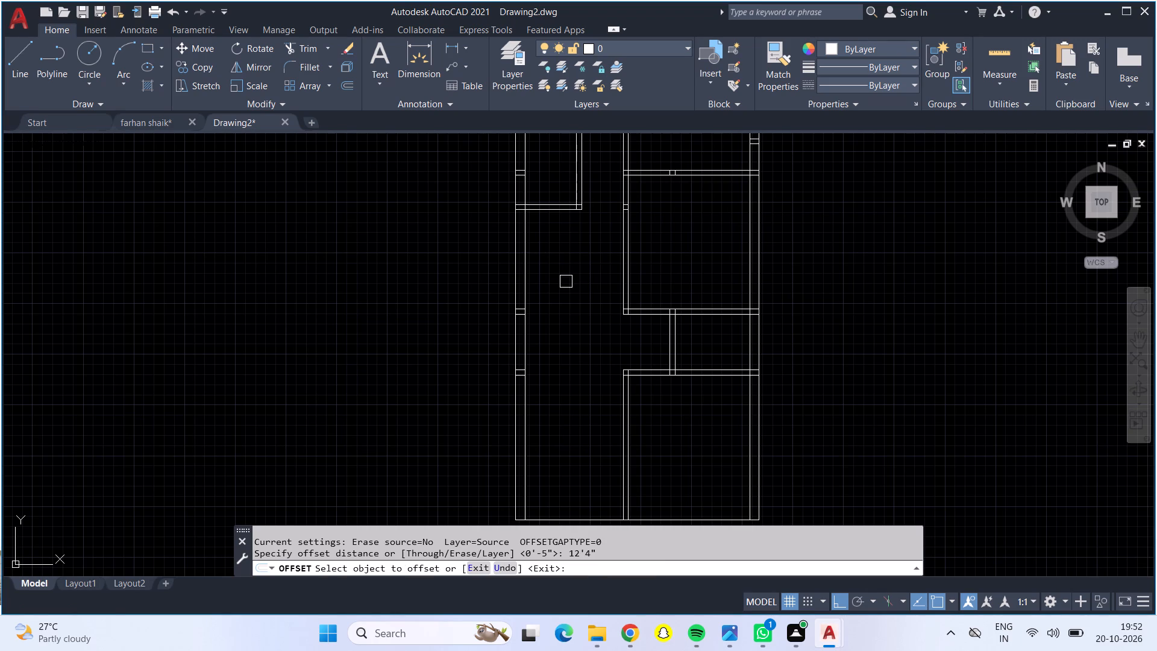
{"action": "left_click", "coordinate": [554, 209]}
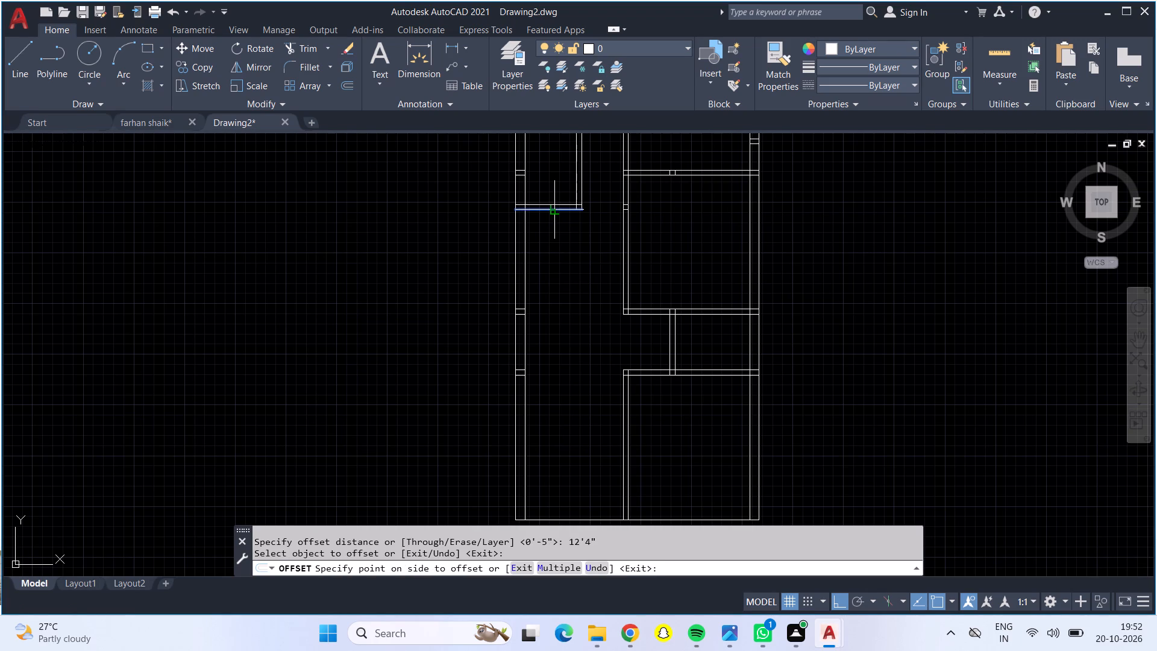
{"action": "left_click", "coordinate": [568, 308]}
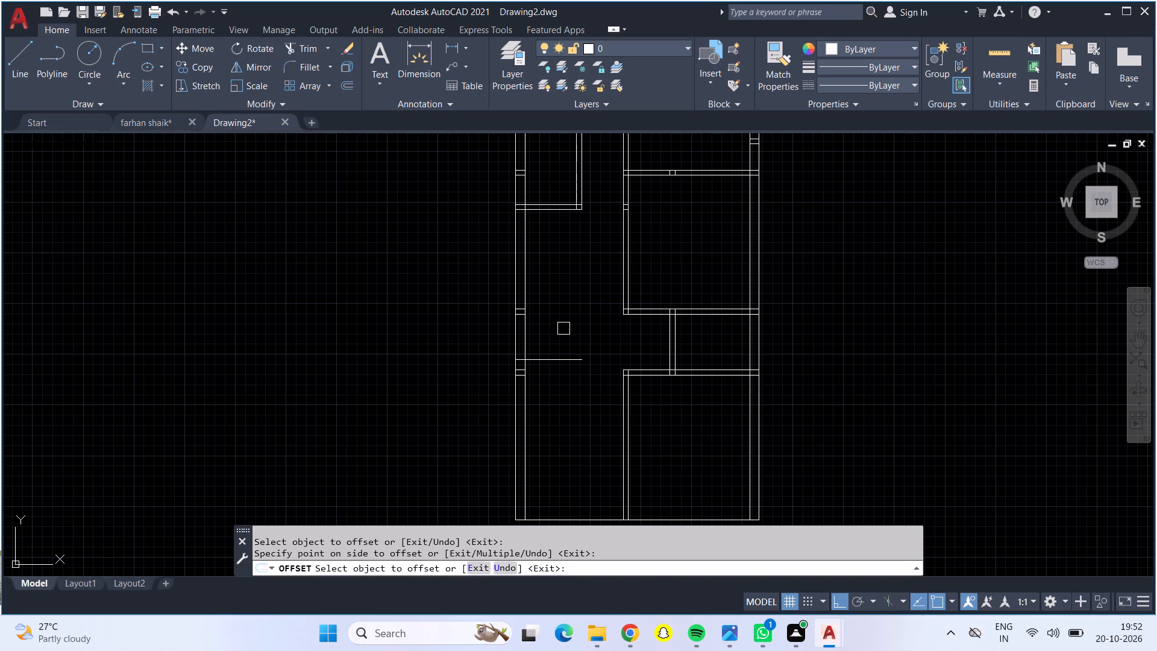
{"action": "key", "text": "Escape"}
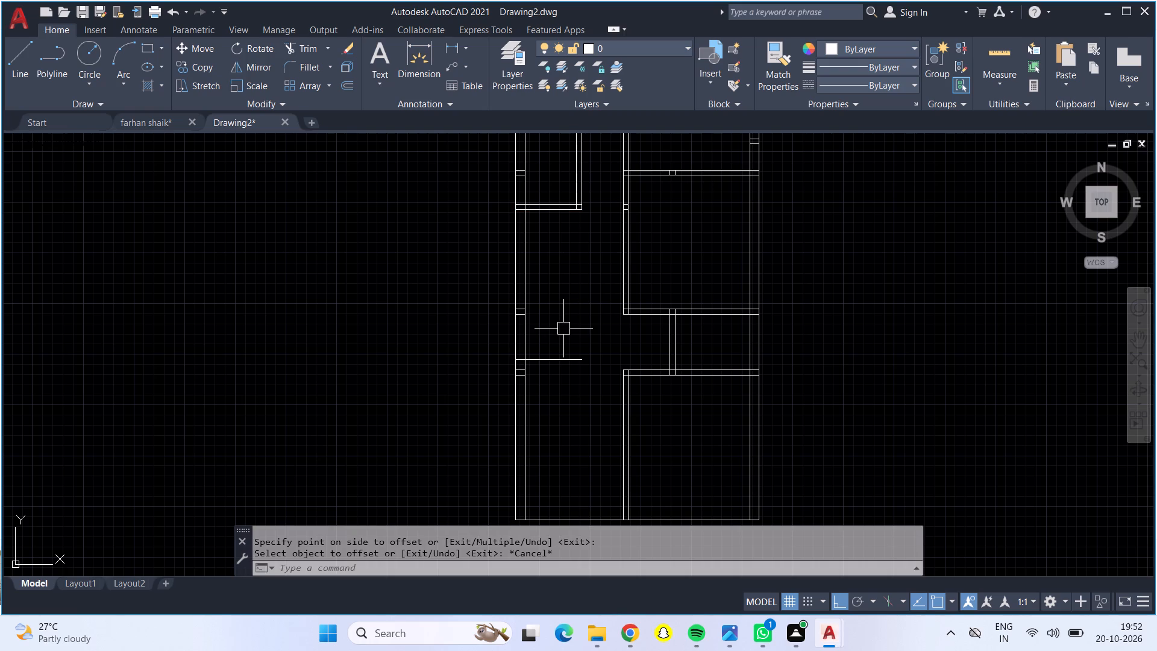
Draw a horizontal line from the top corner of the lower vertical partition to the left outer wall's inner face.
{"action": "left_click_drag", "start_coordinate": [31, 47], "coordinate": [34, 57]}
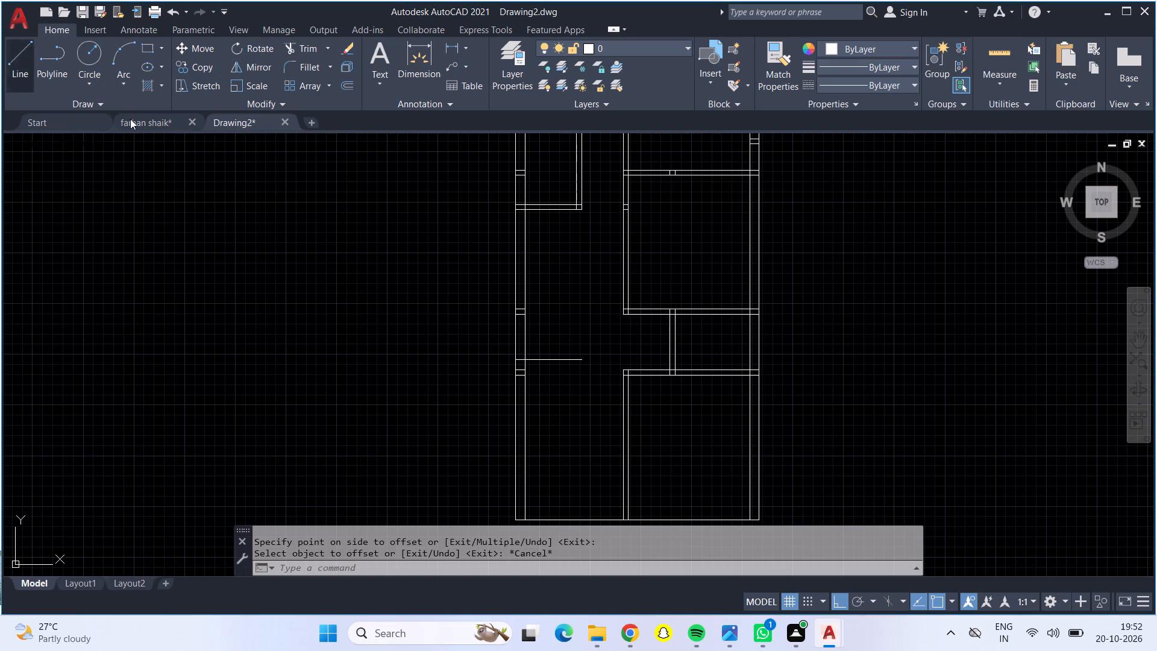
{"action": "scroll", "coordinate": [604, 431], "scroll_direction": "up", "scroll_amount": 3}
{"action": "middle_click_drag", "start_coordinate": [626, 301], "coordinate": [649, 494]}
{"action": "left_click_drag", "start_coordinate": [698, 377], "coordinate": [541, 398]}
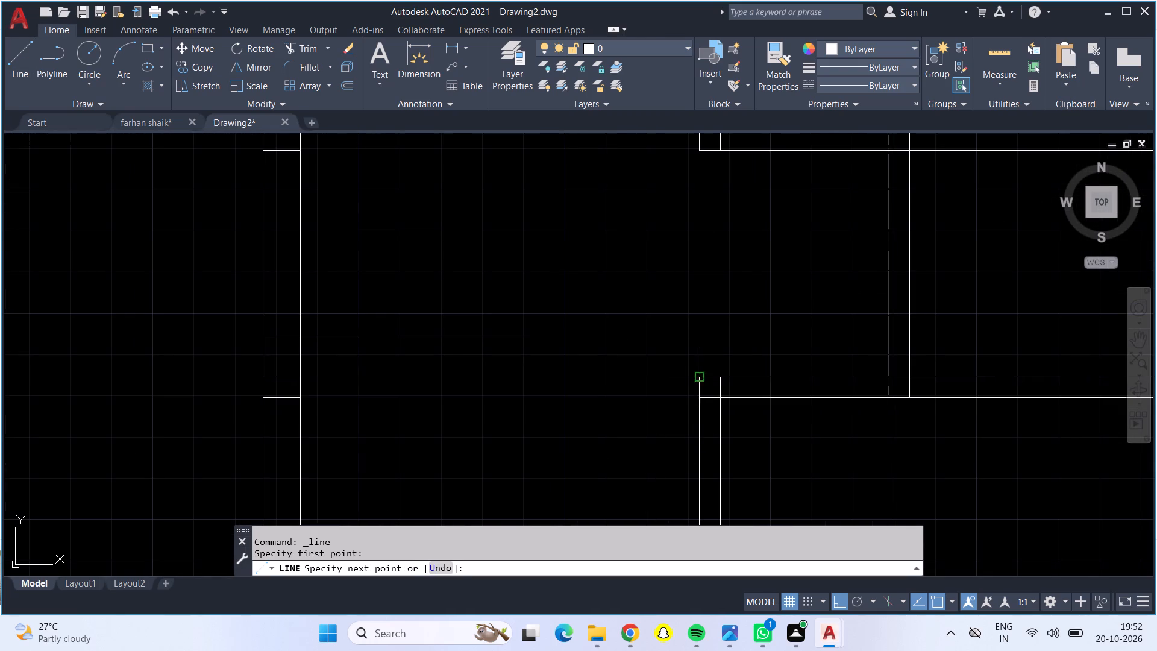
{"action": "left_click_drag", "start_coordinate": [541, 398], "coordinate": [595, 391]}
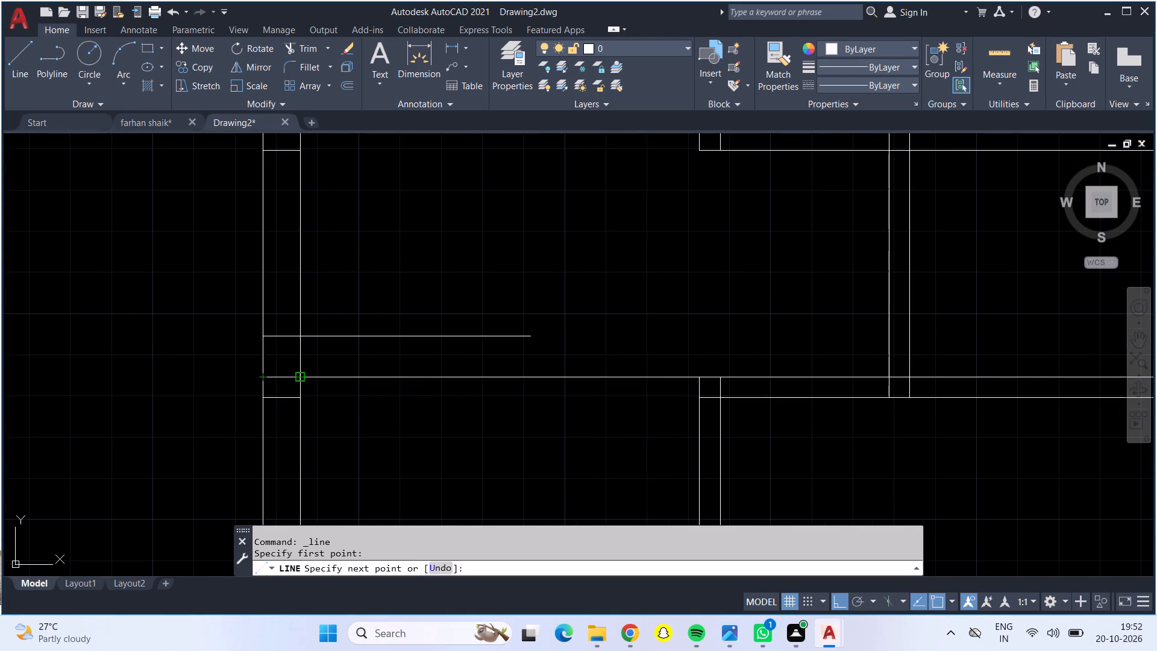
{"action": "left_click", "coordinate": [297, 376]}
{"action": "key", "text": "Return"}
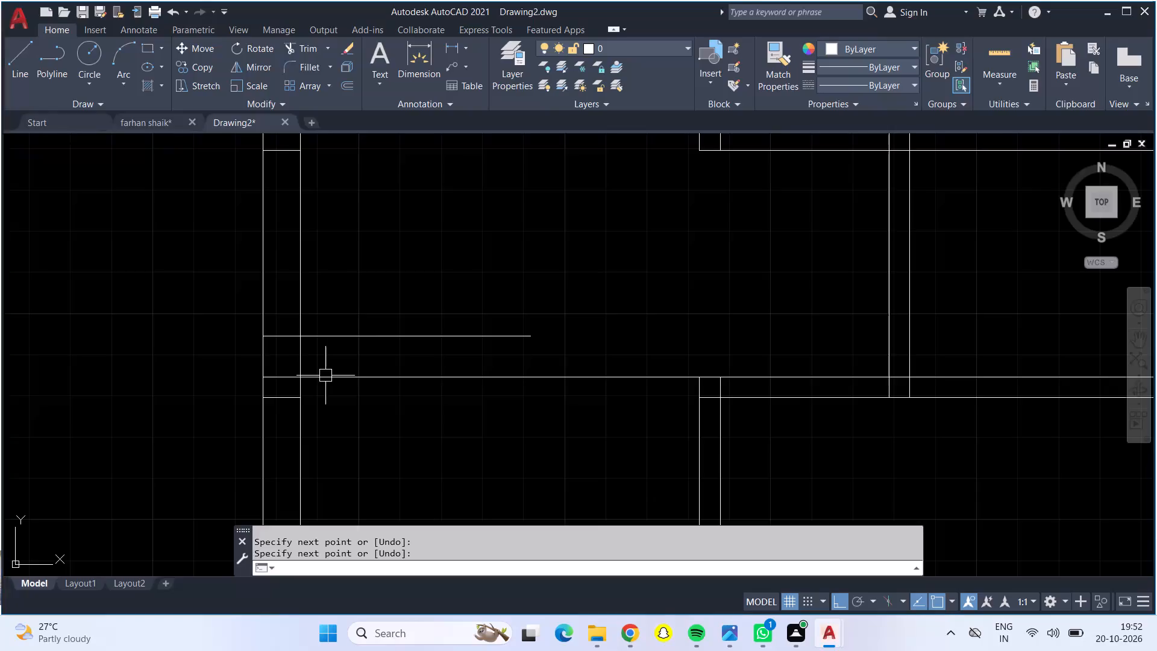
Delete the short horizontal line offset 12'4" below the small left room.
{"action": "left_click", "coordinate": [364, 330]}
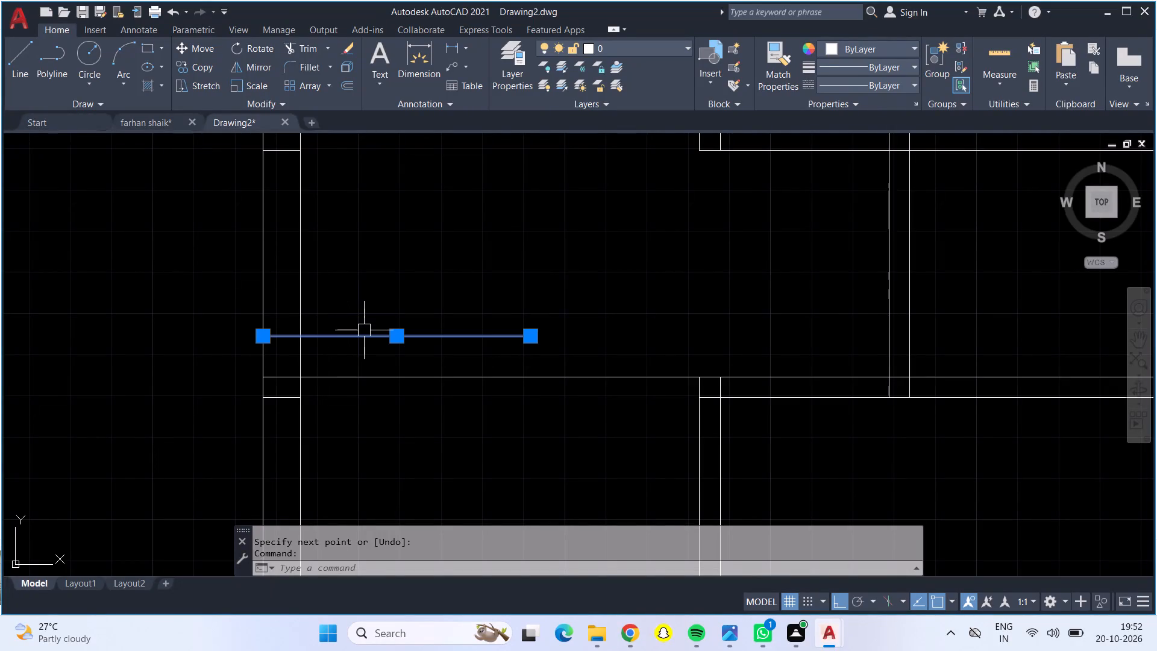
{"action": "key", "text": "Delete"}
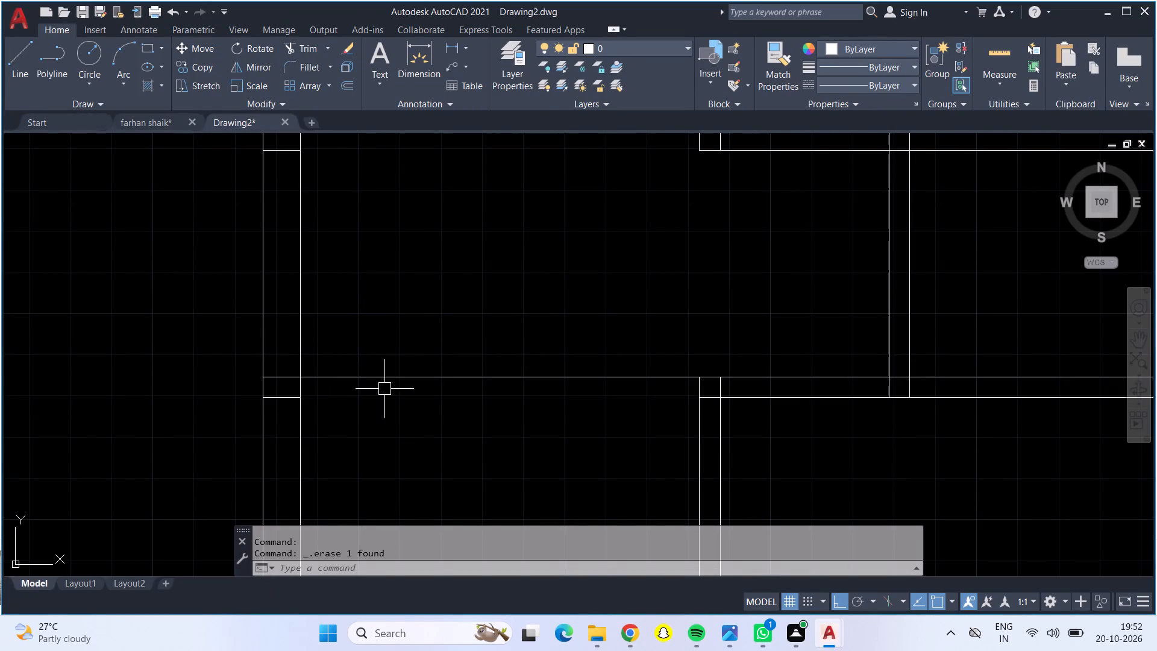
Offset the newly drawn horizontal line 5" downward to form the bottom left room's upper wall.
{"action": "key", "text": "o"}
{"action": "key", "text": "Return"}
{"action": "type", "text": "5\""}
{"action": "key", "text": "Return"}
{"action": "left_click", "coordinate": [453, 378]}
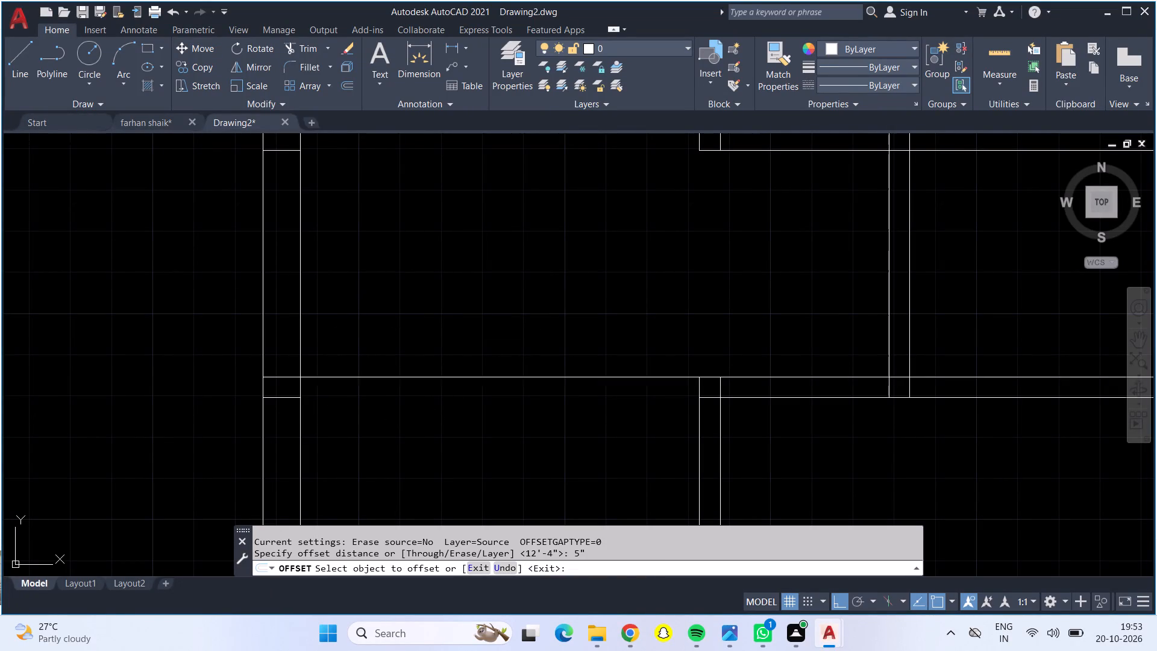
{"action": "left_click", "coordinate": [451, 395]}
{"action": "scroll", "coordinate": [474, 409], "scroll_direction": "down", "scroll_amount": 2}
{"action": "scroll", "coordinate": [519, 367], "scroll_direction": "down", "scroll_amount": 1}
{"action": "middle_click_drag", "start_coordinate": [515, 360], "coordinate": [527, 435]}
{"action": "scroll", "coordinate": [506, 356], "scroll_direction": "down", "scroll_amount": 1}
{"action": "middle_click_drag", "start_coordinate": [516, 385], "coordinate": [509, 270]}
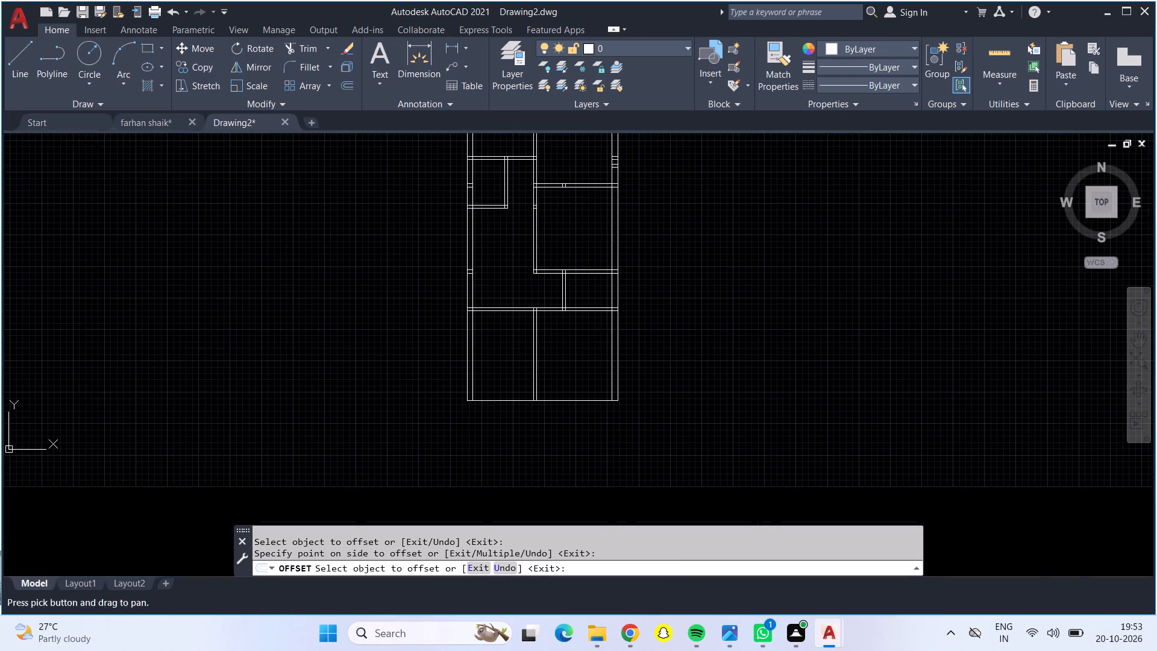
{"action": "scroll", "coordinate": [521, 376], "scroll_direction": "up", "scroll_amount": 3}
{"action": "scroll", "coordinate": [512, 347], "scroll_direction": "down", "scroll_amount": 1}
{"action": "middle_click_drag", "start_coordinate": [512, 347], "coordinate": [551, 399]}
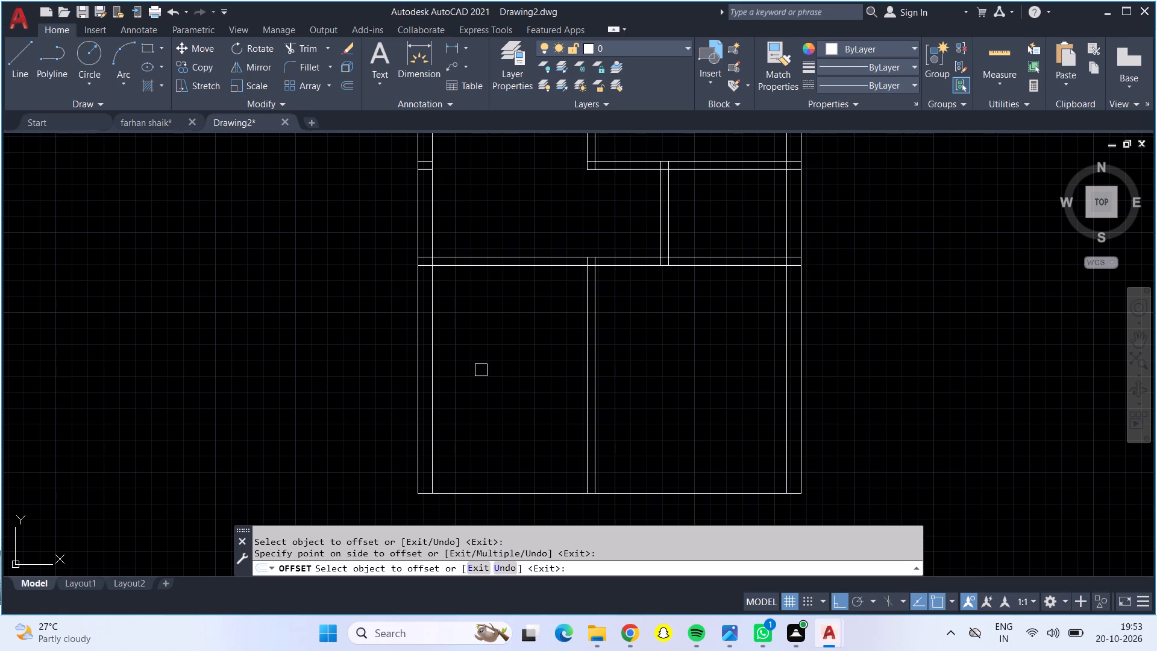
{"action": "key", "text": "Escape"}
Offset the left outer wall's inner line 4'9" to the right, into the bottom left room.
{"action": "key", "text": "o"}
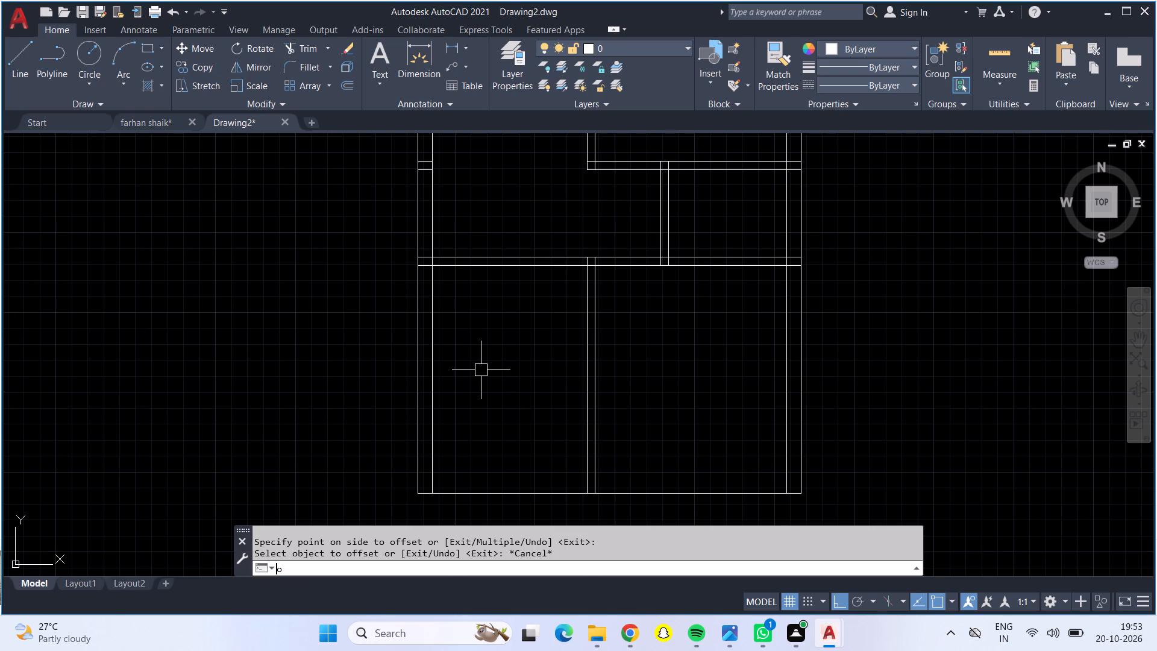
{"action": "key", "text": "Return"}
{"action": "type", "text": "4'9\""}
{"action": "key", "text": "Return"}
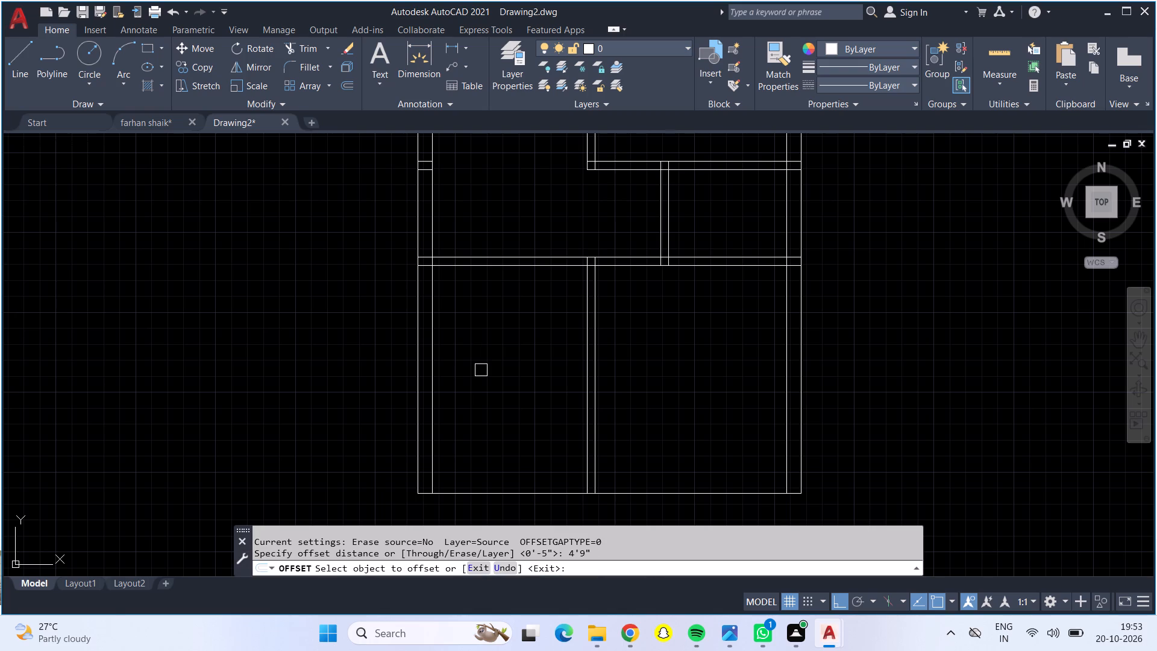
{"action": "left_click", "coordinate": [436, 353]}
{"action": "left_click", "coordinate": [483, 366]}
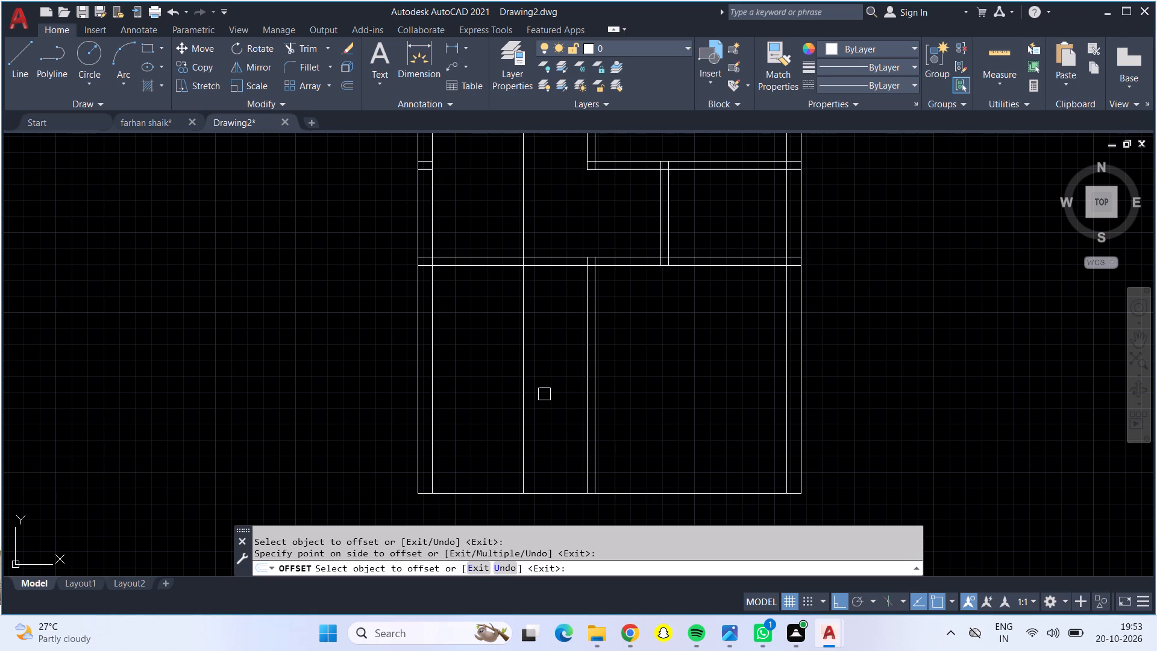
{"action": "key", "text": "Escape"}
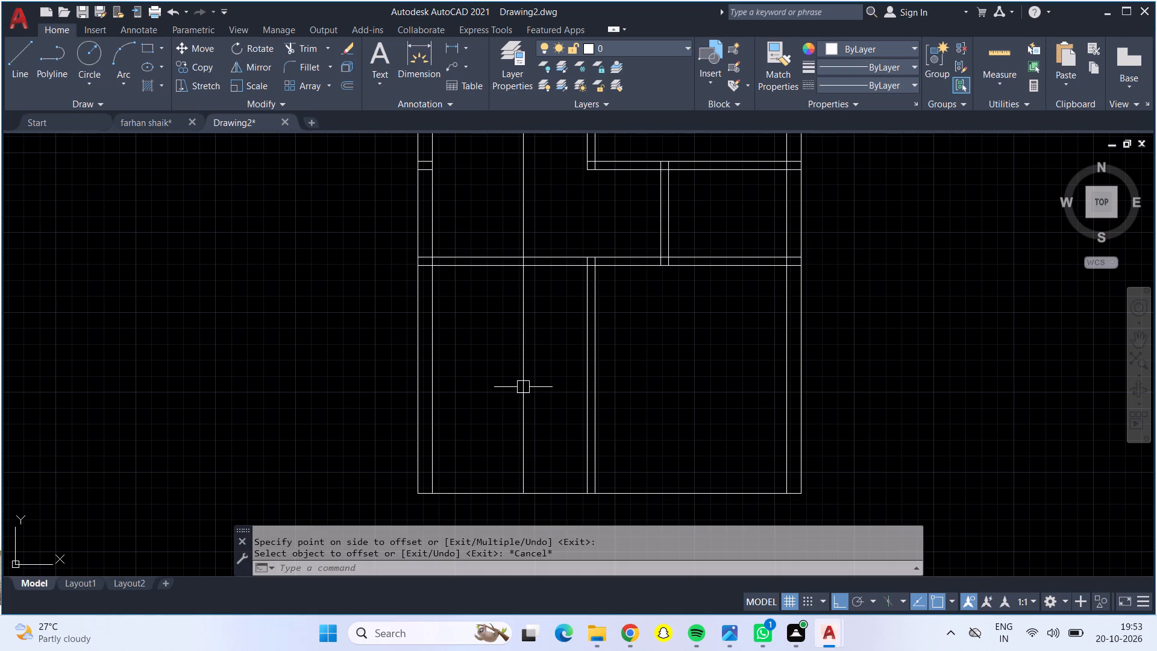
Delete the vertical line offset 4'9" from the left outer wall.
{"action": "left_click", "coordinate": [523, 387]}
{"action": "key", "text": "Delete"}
Offset the left outer wall's inner line 3' to the right, through the bottom left room.
{"action": "key", "text": "o"}
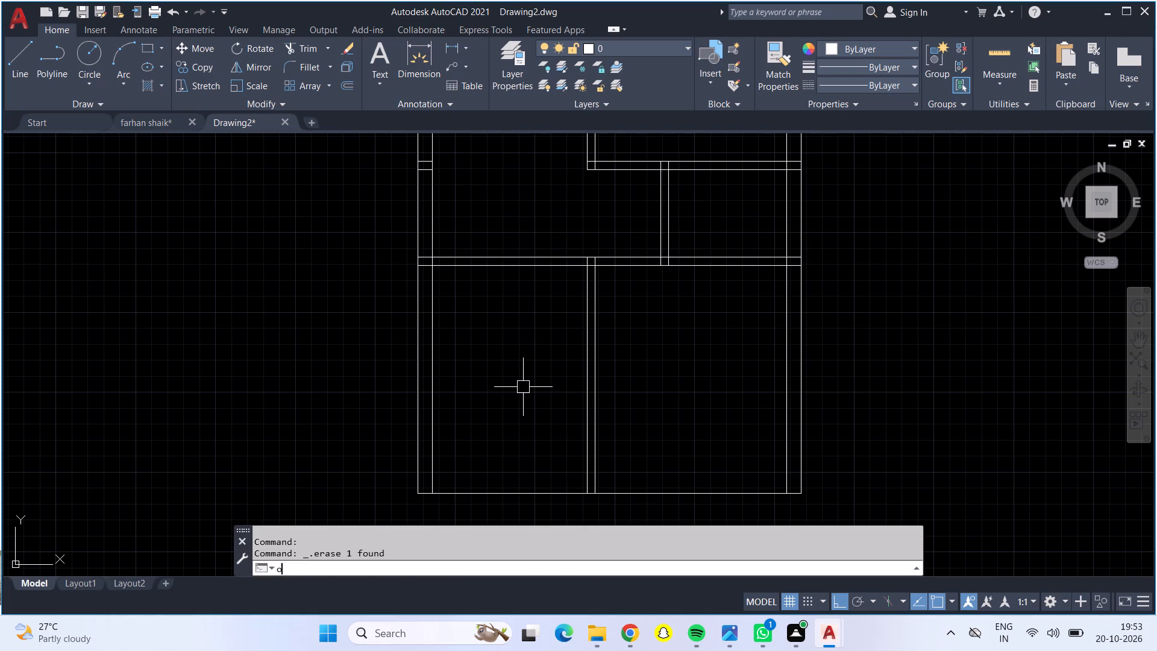
{"action": "key", "text": "Return"}
{"action": "type", "text": "3'"}
{"action": "key", "text": "Return"}
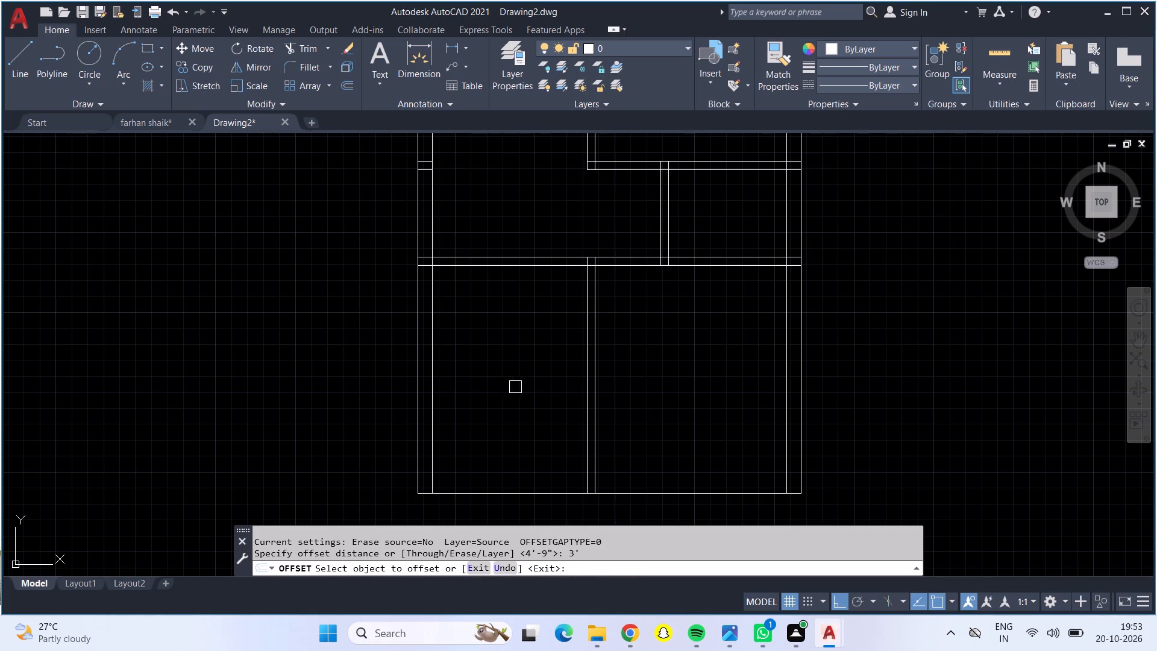
{"action": "left_click", "coordinate": [433, 354]}
{"action": "left_click", "coordinate": [521, 363]}
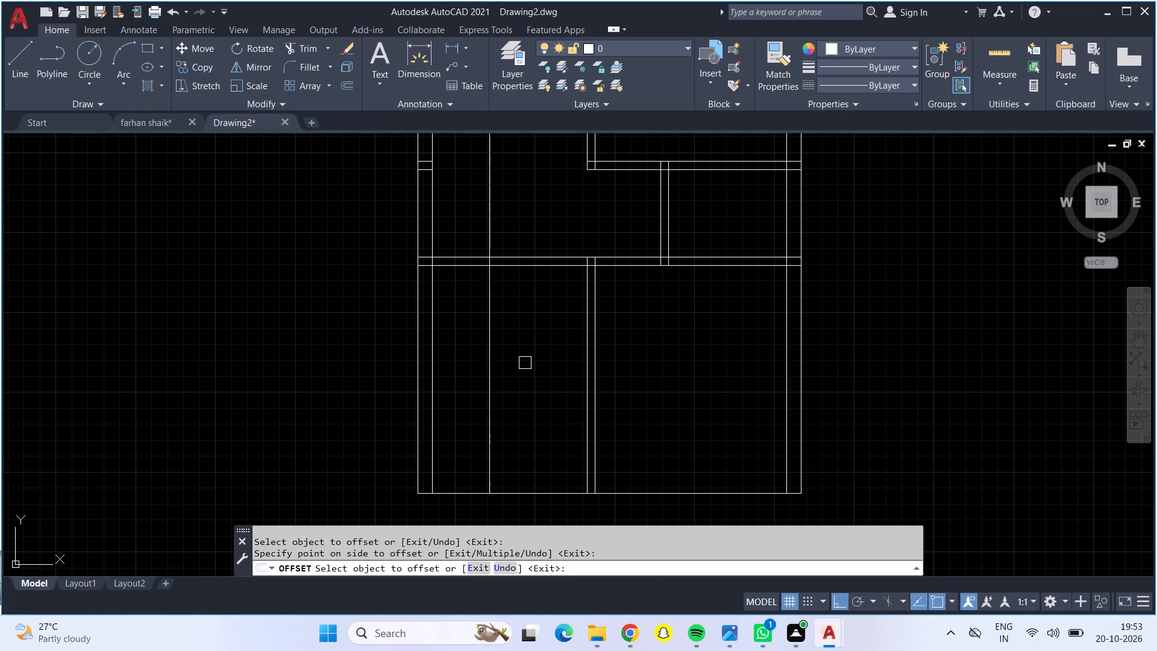
Offset the lower line of the bottom left room's upper wall 3' downward.
{"action": "scroll", "coordinate": [475, 342], "scroll_direction": "up", "scroll_amount": 1}
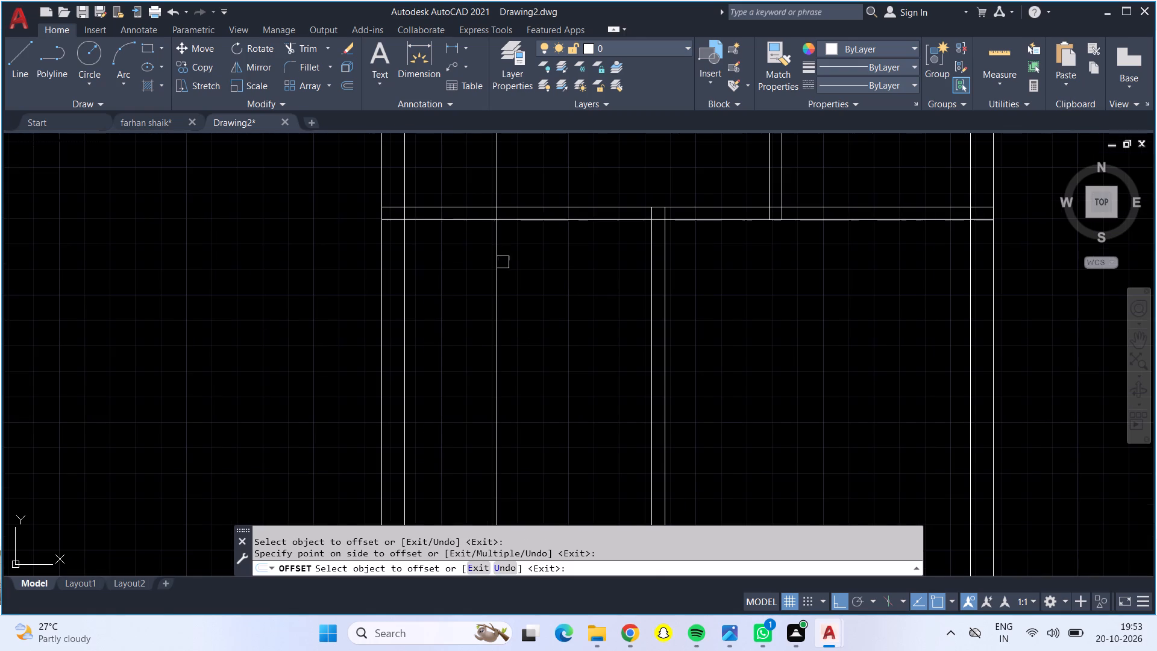
{"action": "left_click", "coordinate": [475, 223]}
{"action": "left_click", "coordinate": [472, 265]}
{"action": "middle_click_drag", "start_coordinate": [471, 385], "coordinate": [466, 280]}
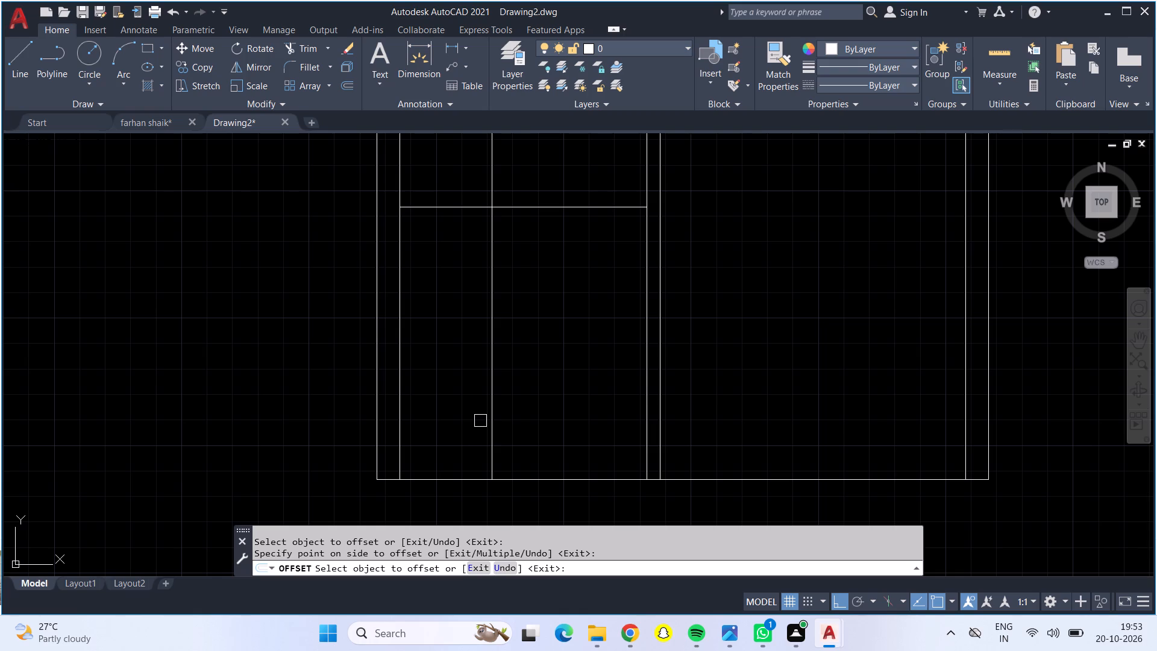
{"action": "key", "text": "Escape"}
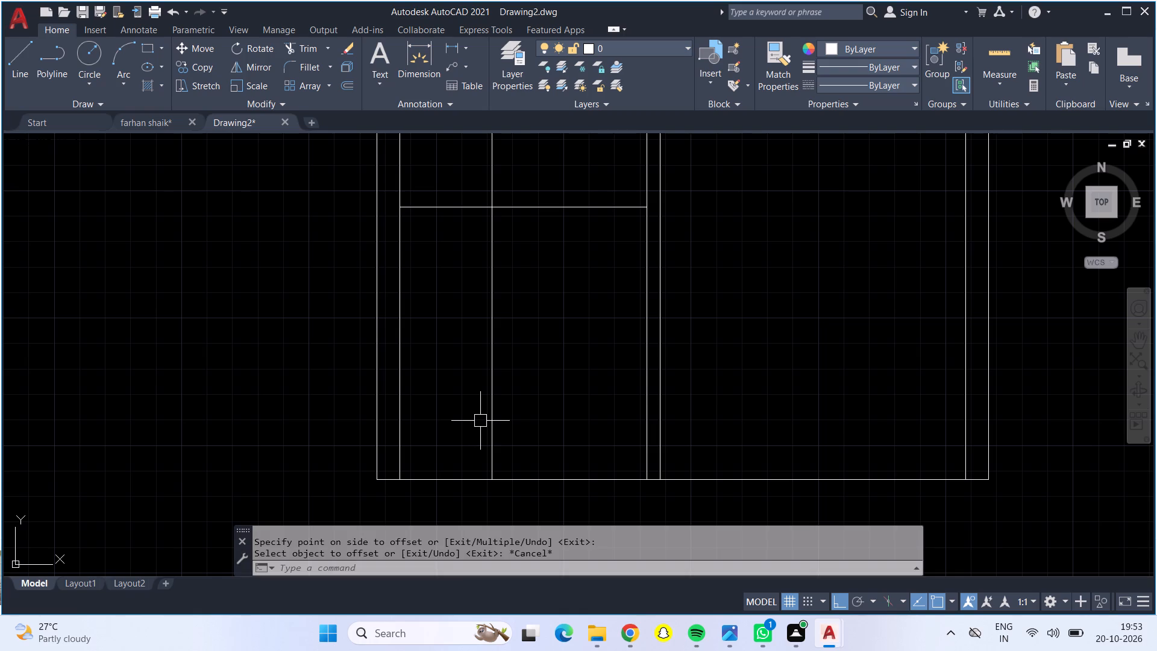
Offset the bottom outer wall line 9" upward, inside the plan.
{"action": "key", "text": "o"}
{"action": "key", "text": "Return"}
{"action": "type", "text": "9\""}
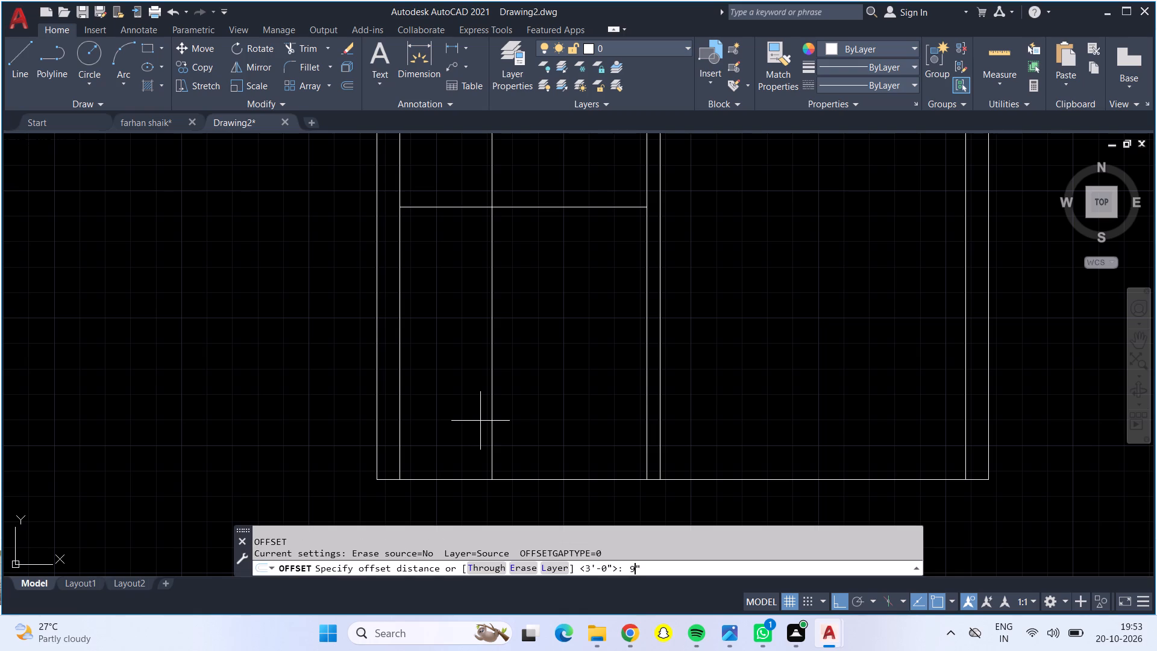
{"action": "key", "text": "Return"}
{"action": "left_click", "coordinate": [612, 483]}
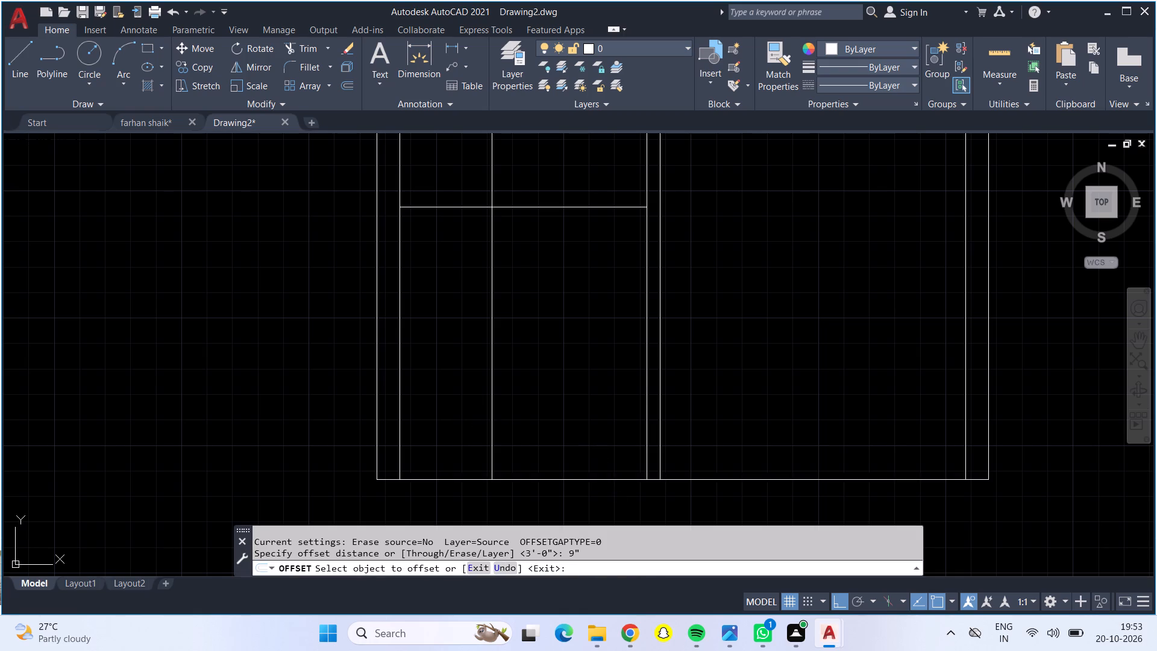
{"action": "left_click", "coordinate": [600, 446]}
{"action": "key", "text": "Return"}
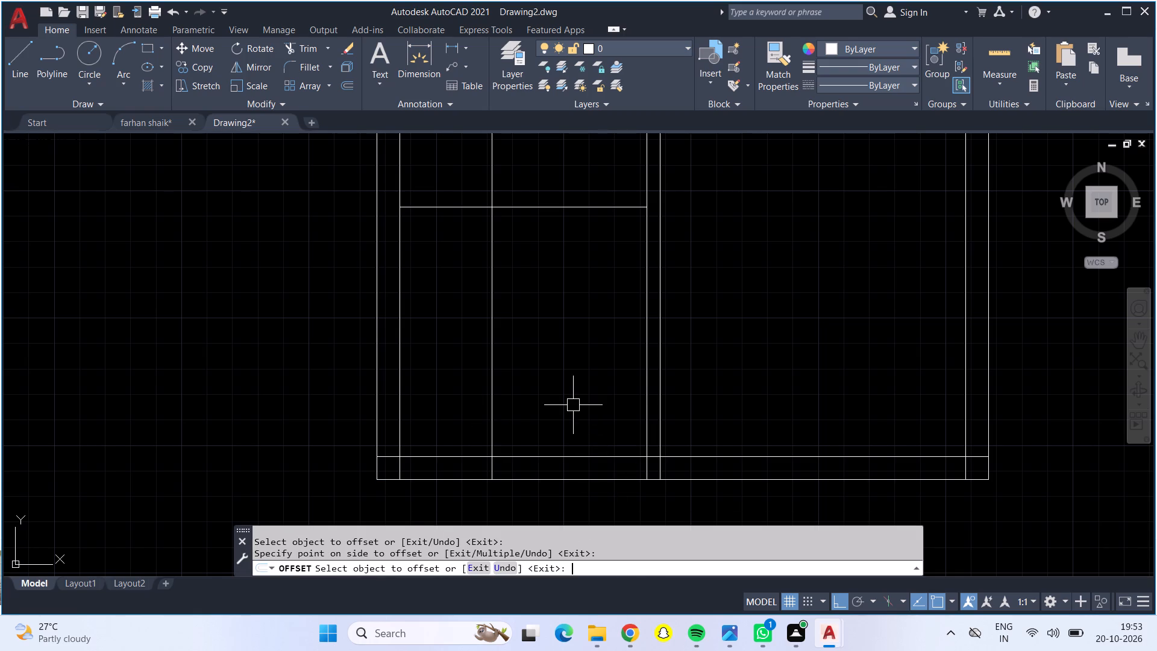
Offset the bottom outer wall's inner line 3' upward, through the bottom rooms.
{"action": "key", "text": "o"}
{"action": "key", "text": "Return"}
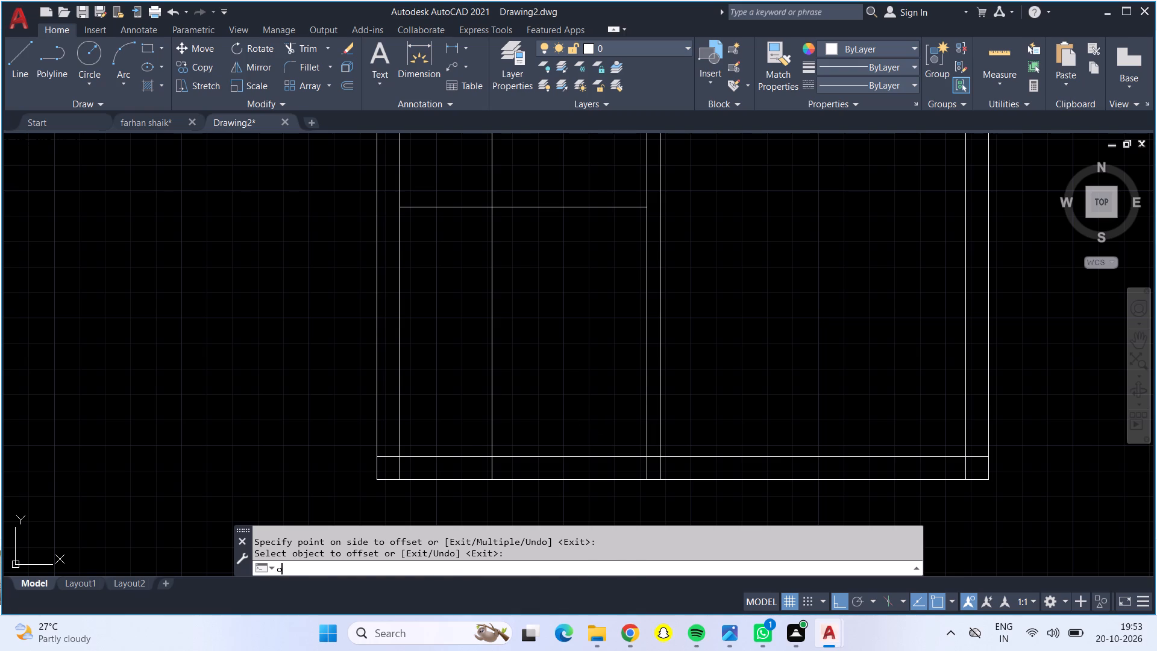
{"action": "type", "text": "3'"}
{"action": "key", "text": "Return"}
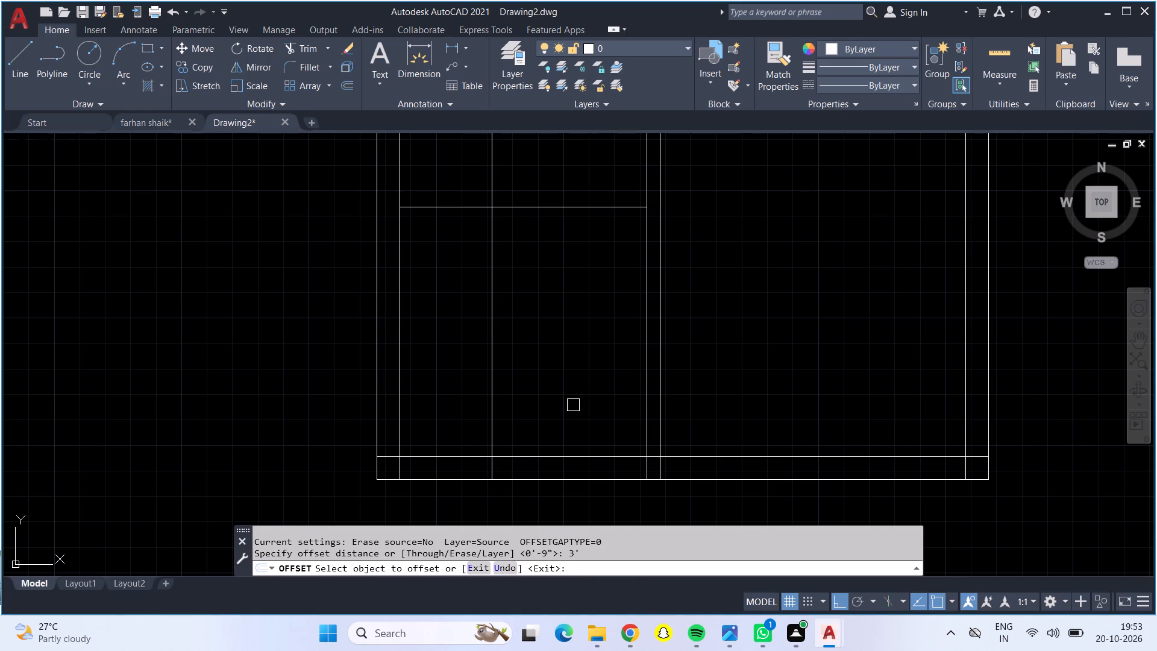
{"action": "left_click", "coordinate": [589, 462]}
{"action": "left_click", "coordinate": [576, 409]}
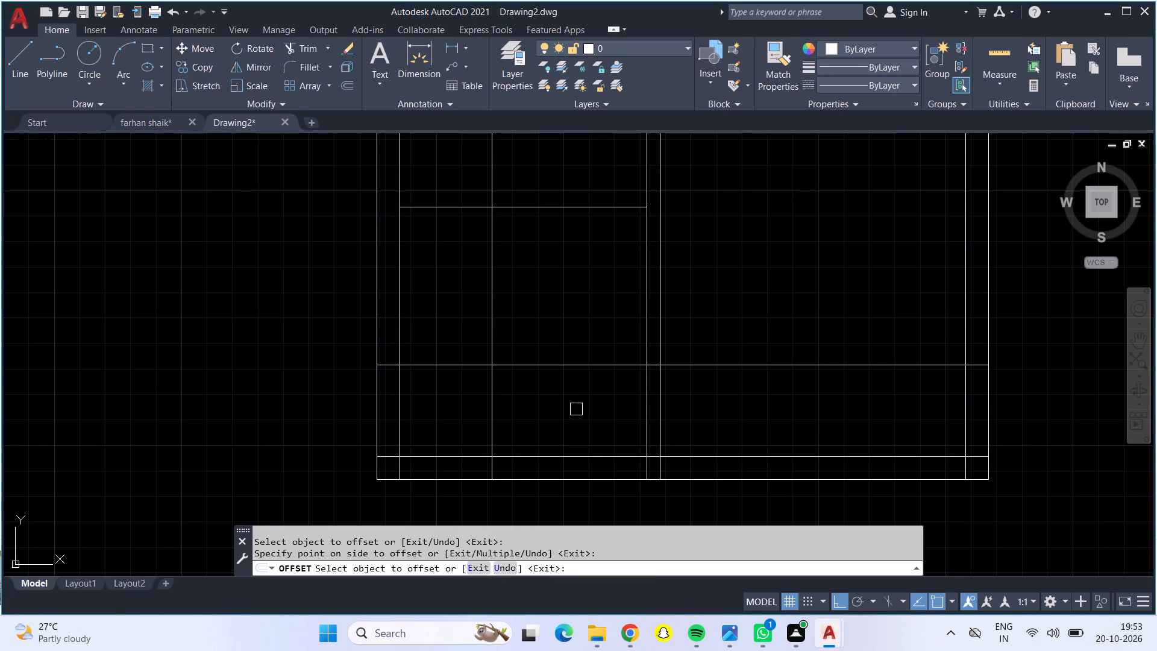
{"action": "middle_click_drag", "start_coordinate": [578, 321], "coordinate": [579, 426]}
{"action": "key", "text": "Return"}
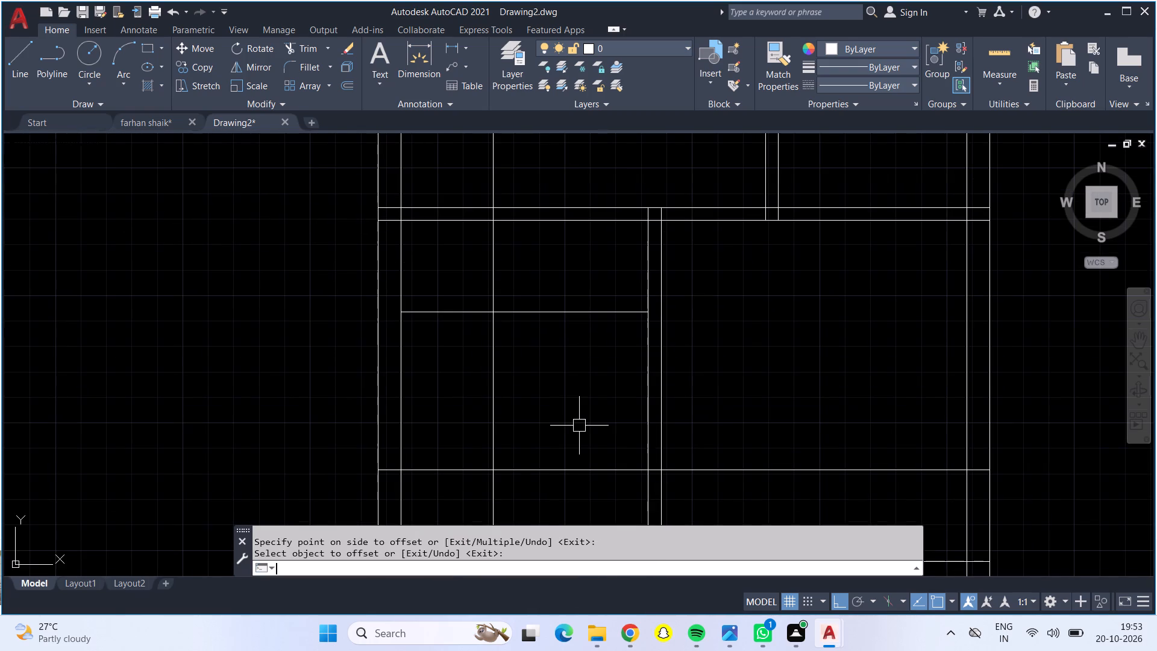
Trim the horizontal line offset 3' from the bottom wall out of the bottom right room.
{"action": "left_click", "coordinate": [295, 40]}
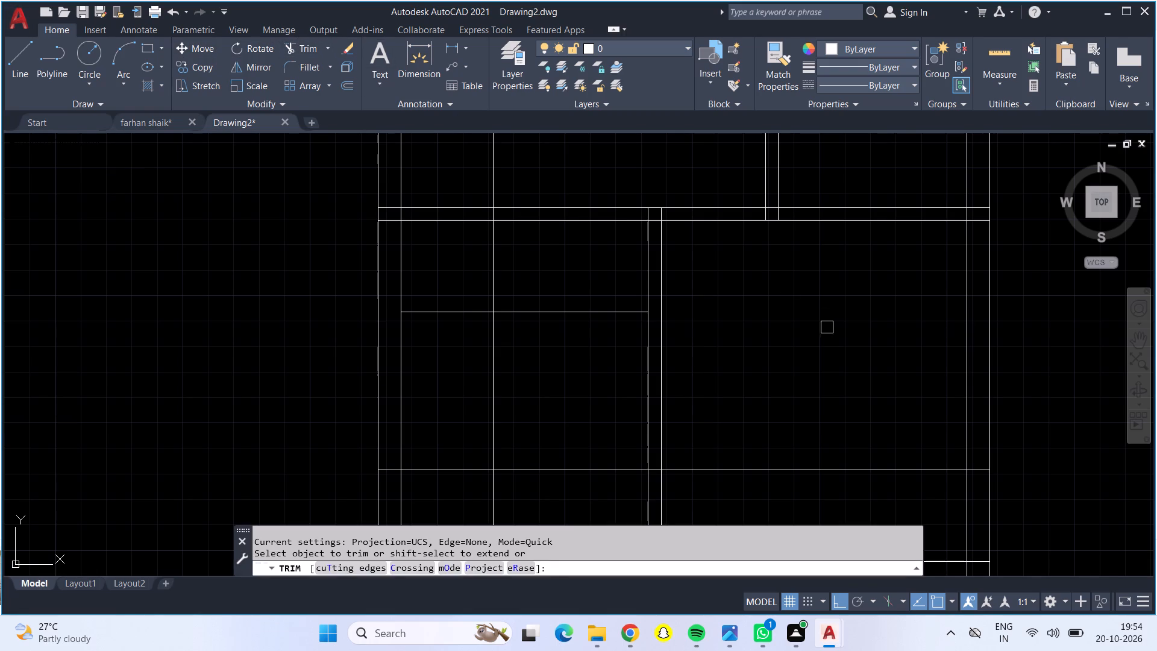
{"action": "left_click_drag", "start_coordinate": [830, 341], "coordinate": [826, 477]}
Trim the line pieces left inside the bottom wall, left wall and partition around the bottom left room.
{"action": "middle_click_drag", "start_coordinate": [817, 476], "coordinate": [791, 324]}
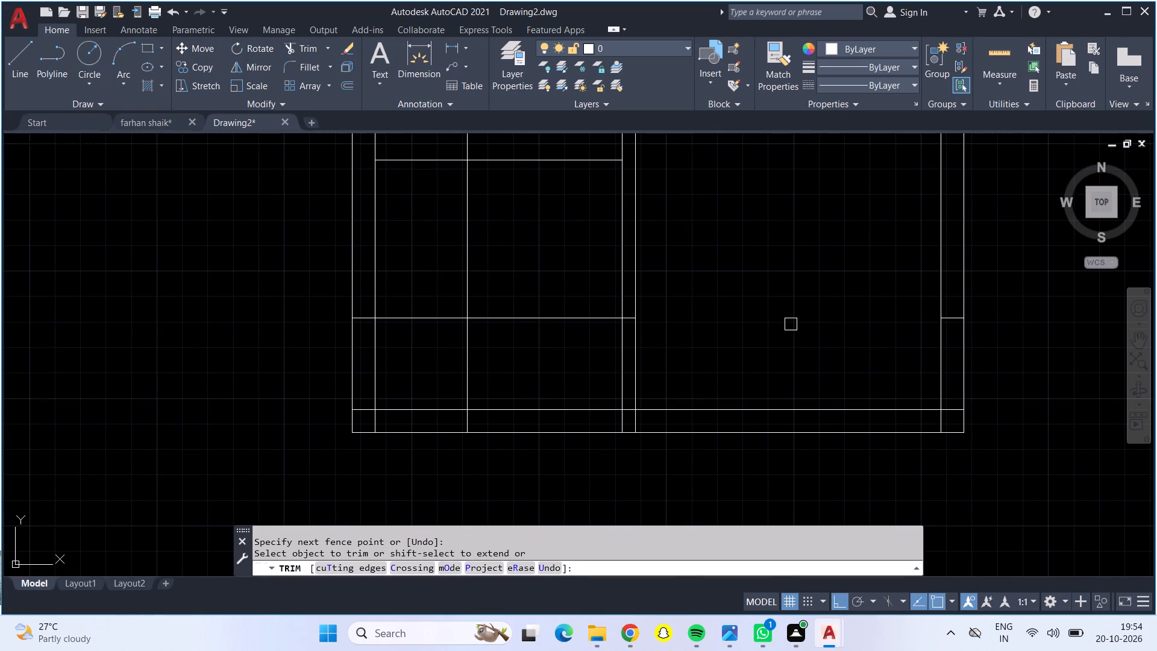
{"action": "scroll", "coordinate": [459, 427], "scroll_direction": "up", "scroll_amount": 1}
{"action": "left_click", "coordinate": [466, 421]}
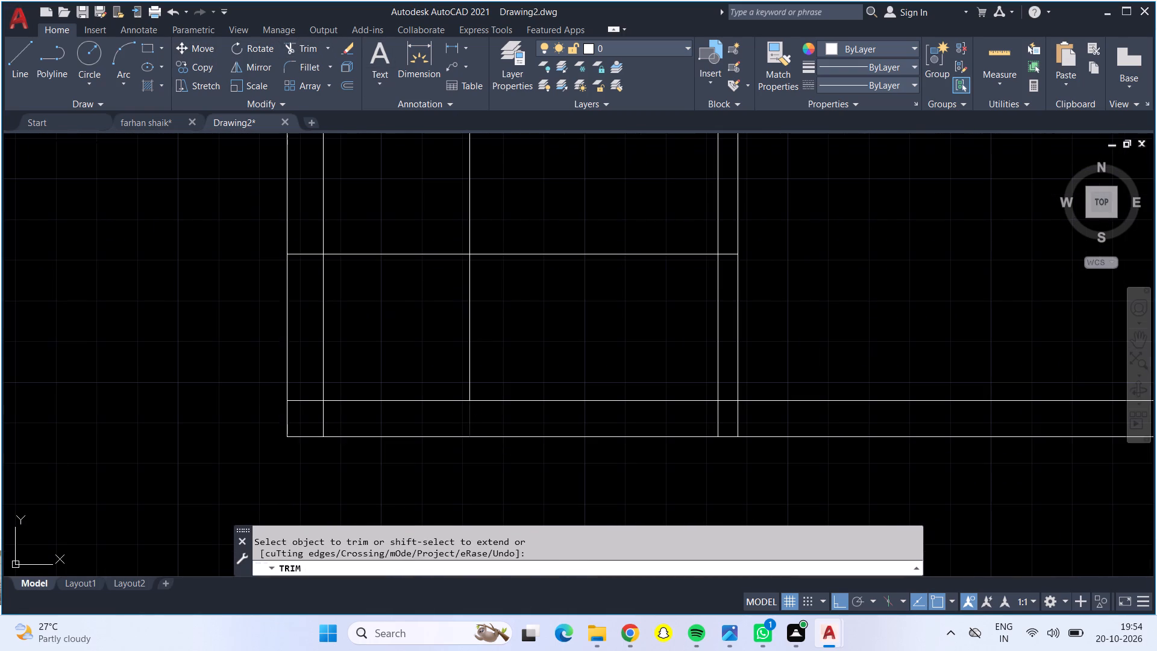
{"action": "left_click", "coordinate": [710, 414]}
{"action": "left_click", "coordinate": [749, 426]}
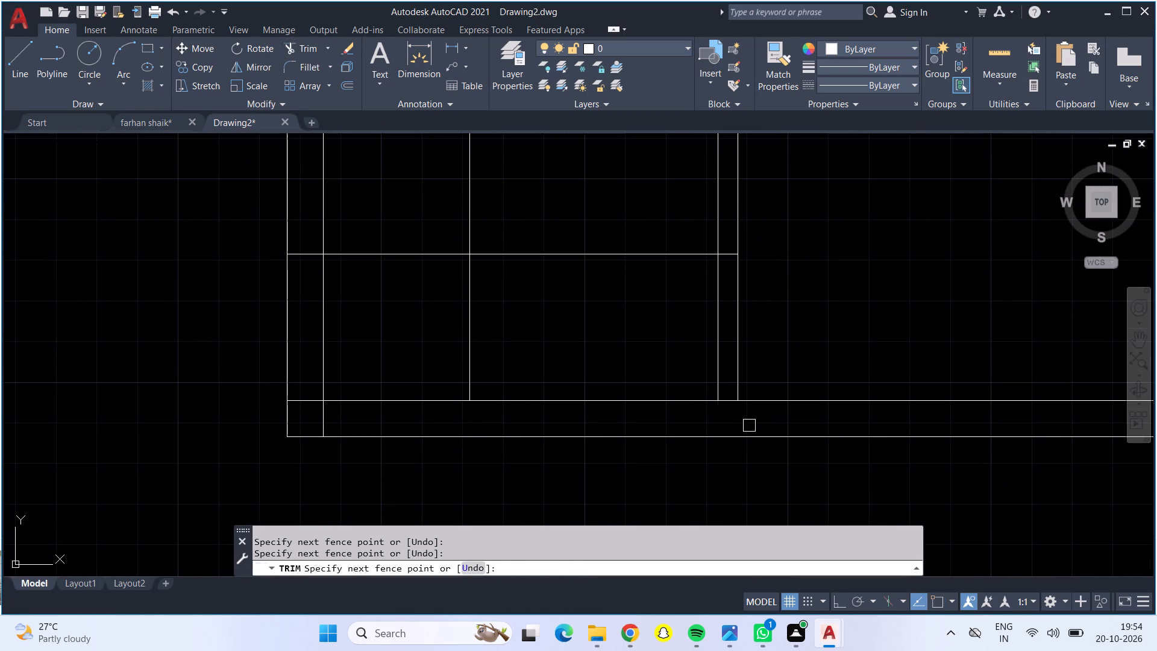
{"action": "left_click", "coordinate": [726, 404]}
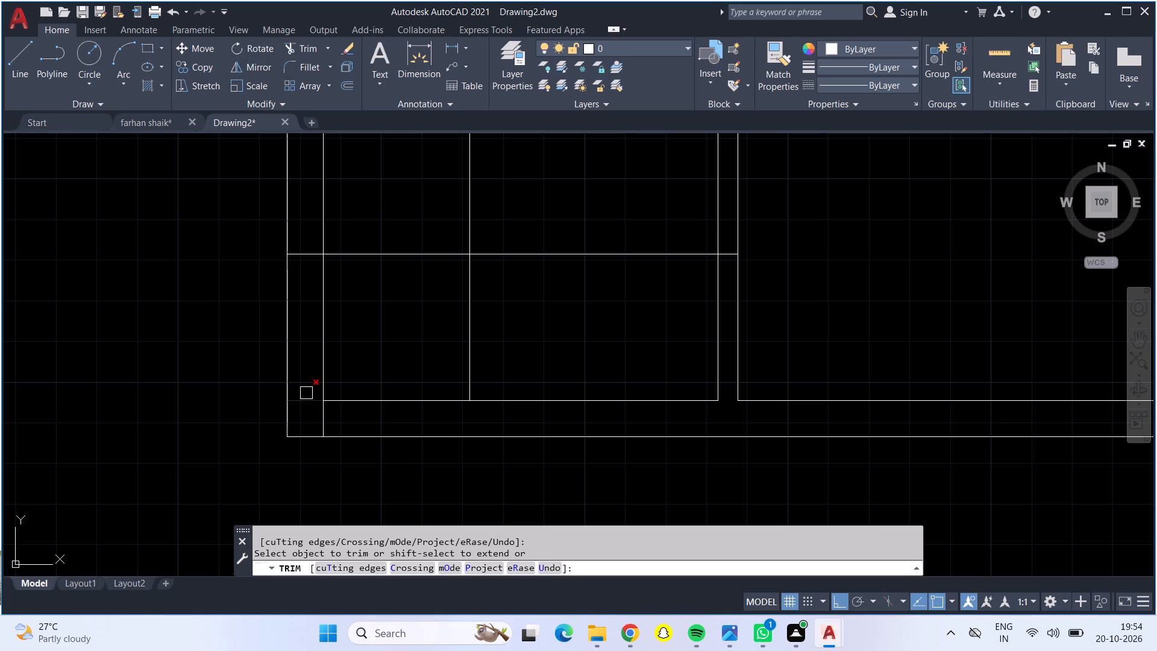
{"action": "left_click_drag", "start_coordinate": [305, 393], "coordinate": [310, 399]}
{"action": "left_click", "coordinate": [318, 414]}
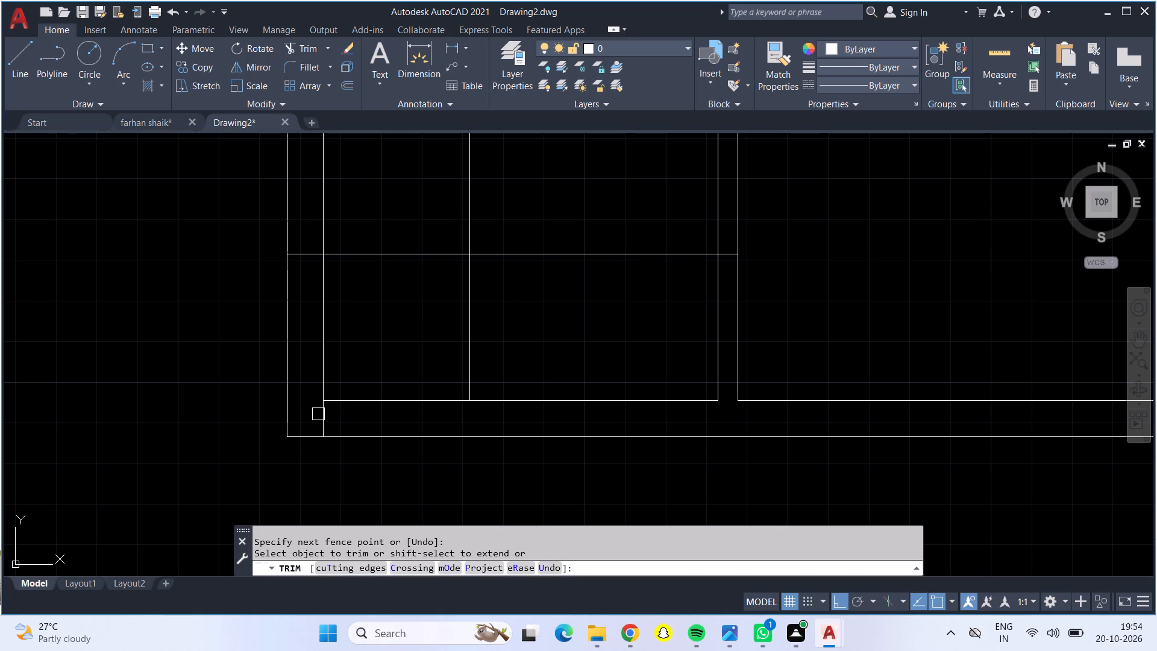
{"action": "left_click", "coordinate": [318, 414]}
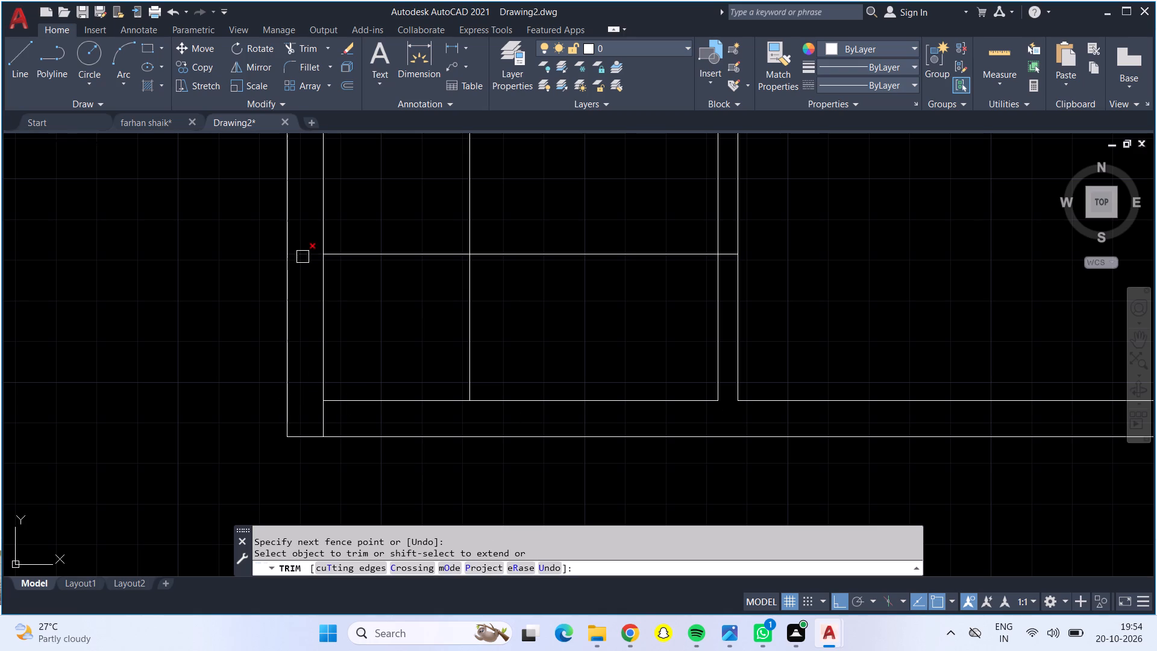
{"action": "left_click", "coordinate": [303, 257]}
{"action": "left_click", "coordinate": [324, 415]}
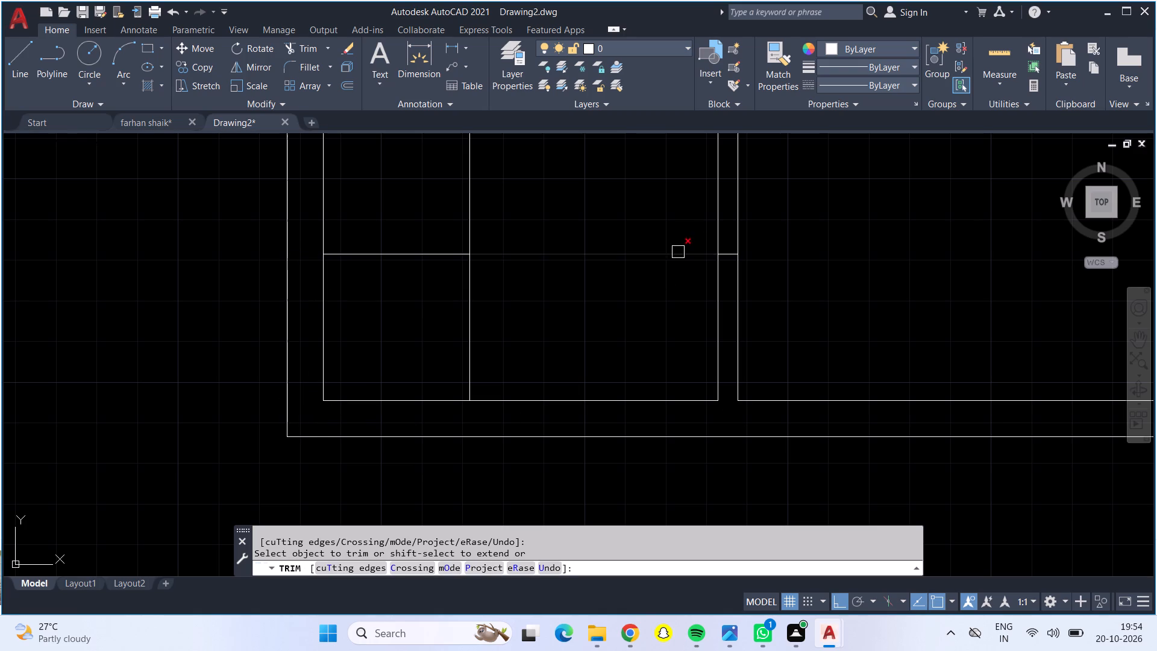
{"action": "scroll", "coordinate": [710, 261], "scroll_direction": "up", "scroll_amount": 3}
{"action": "left_click", "coordinate": [771, 227]}
Trim the vertical lines out of the top left room, the small room below it and the hall above the bottom left room.
{"action": "scroll", "coordinate": [767, 251], "scroll_direction": "down", "scroll_amount": 3}
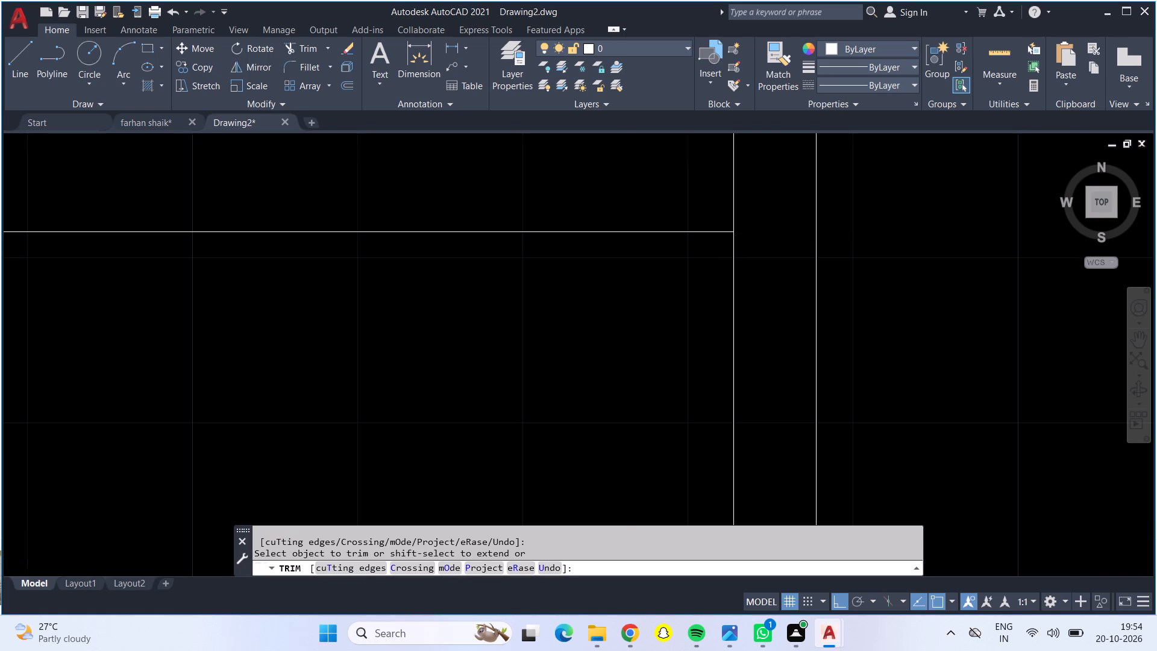
{"action": "middle_click_drag", "start_coordinate": [627, 313], "coordinate": [630, 491]}
{"action": "scroll", "coordinate": [630, 491], "scroll_direction": "down", "scroll_amount": 1}
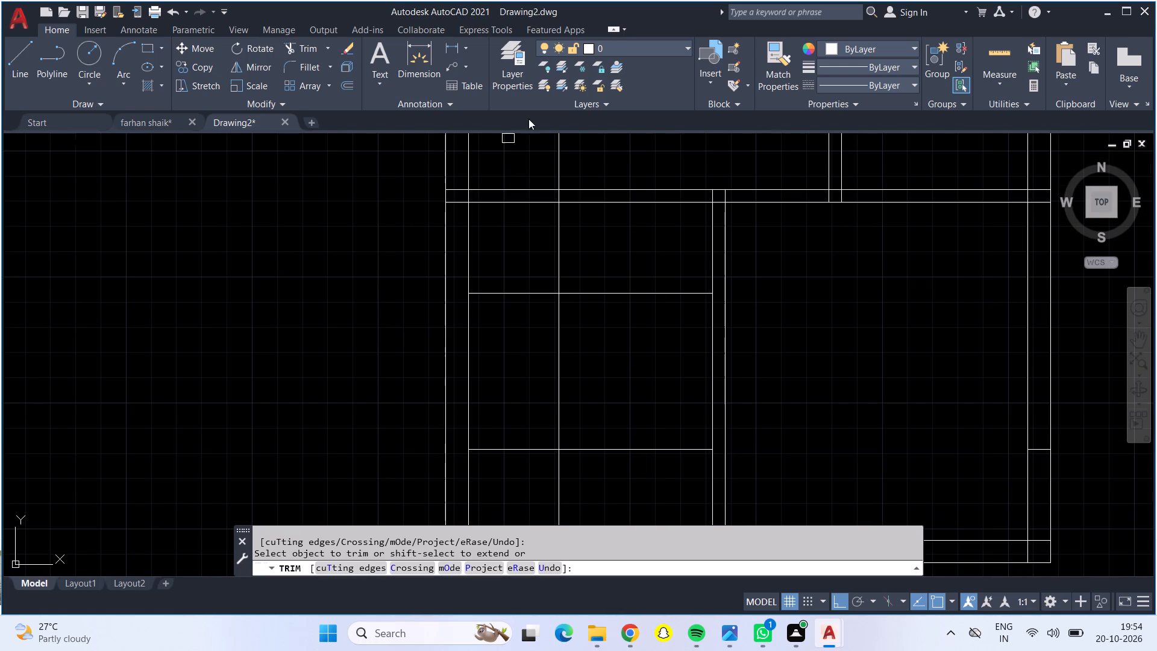
{"action": "scroll", "coordinate": [559, 160], "scroll_direction": "down", "scroll_amount": 3}
{"action": "middle_click_drag", "start_coordinate": [569, 140], "coordinate": [591, 283]}
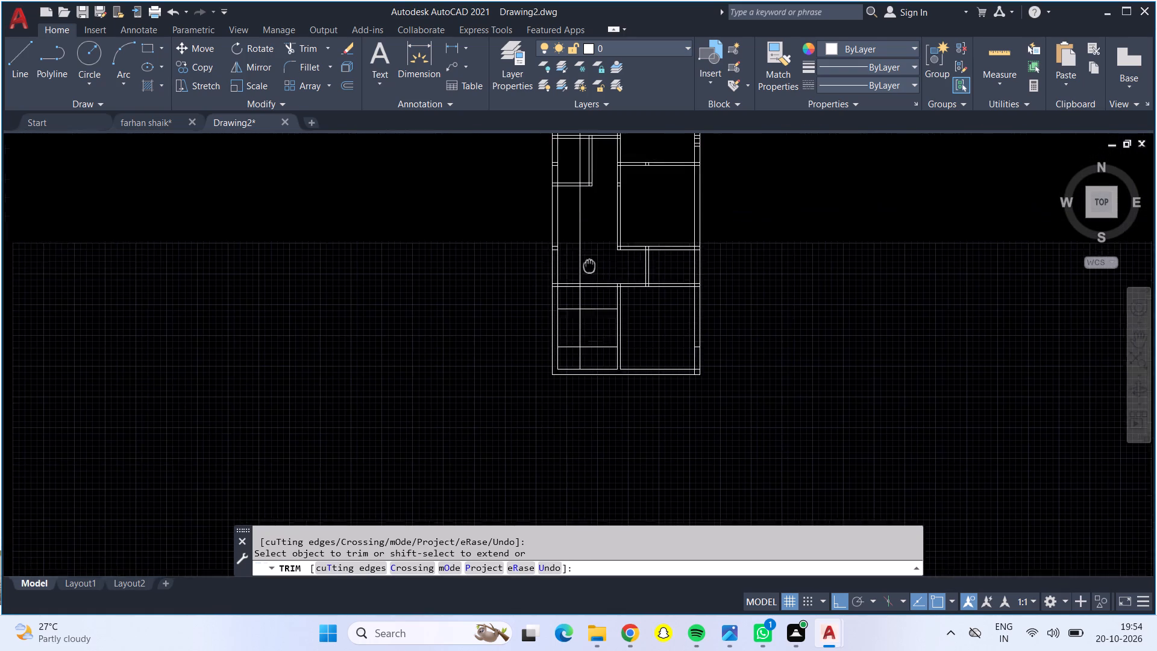
{"action": "middle_click_drag", "start_coordinate": [591, 283], "coordinate": [591, 333]}
{"action": "left_click", "coordinate": [574, 196]}
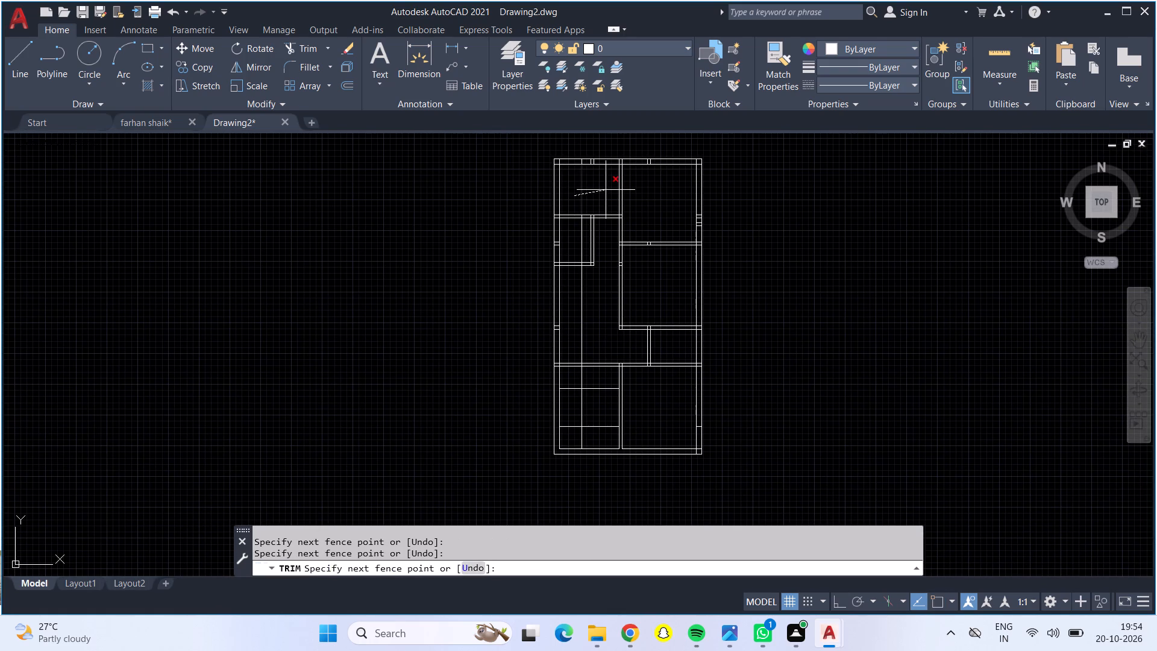
{"action": "left_click", "coordinate": [606, 190]}
{"action": "left_click", "coordinate": [582, 235]}
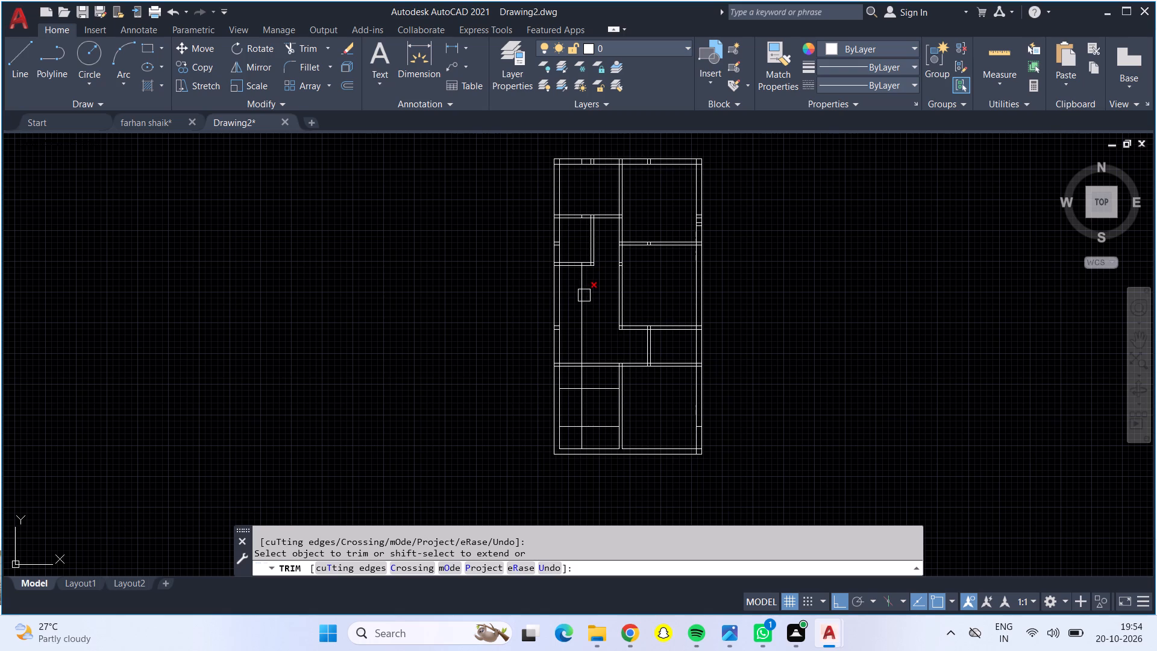
{"action": "left_click", "coordinate": [584, 295]}
{"action": "middle_click_drag", "start_coordinate": [597, 401], "coordinate": [580, 391]}
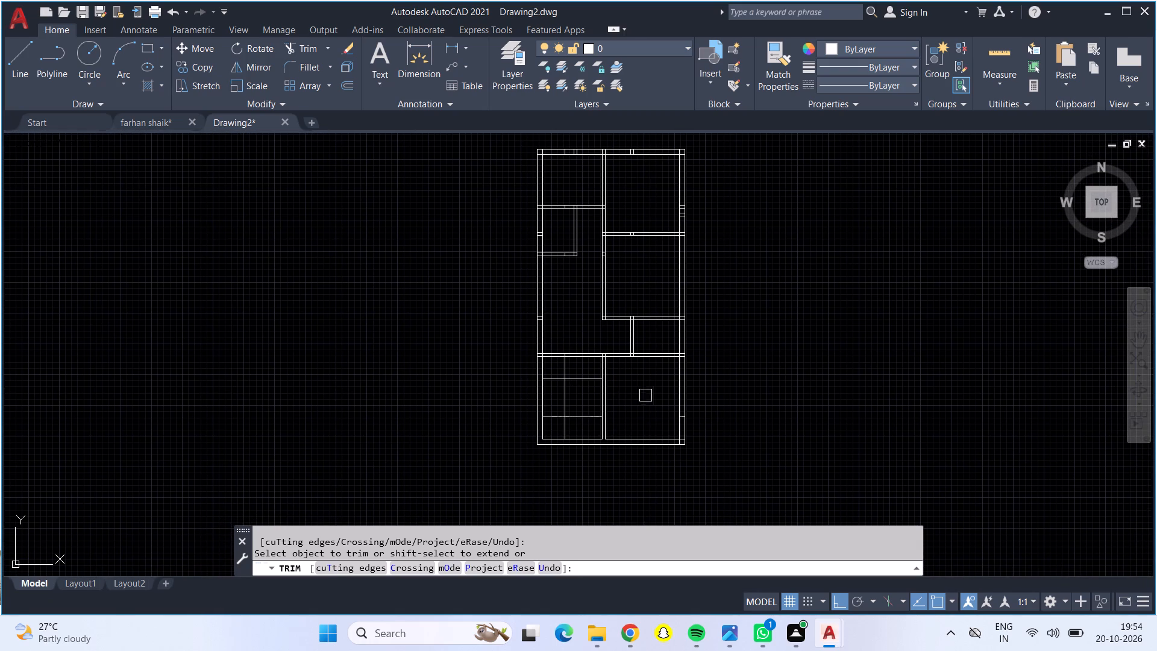
{"action": "middle_click_drag", "start_coordinate": [642, 407], "coordinate": [622, 364]}
{"action": "scroll", "coordinate": [622, 365], "scroll_direction": "up", "scroll_amount": 2}
{"action": "middle_click_drag", "start_coordinate": [622, 364], "coordinate": [706, 342]}
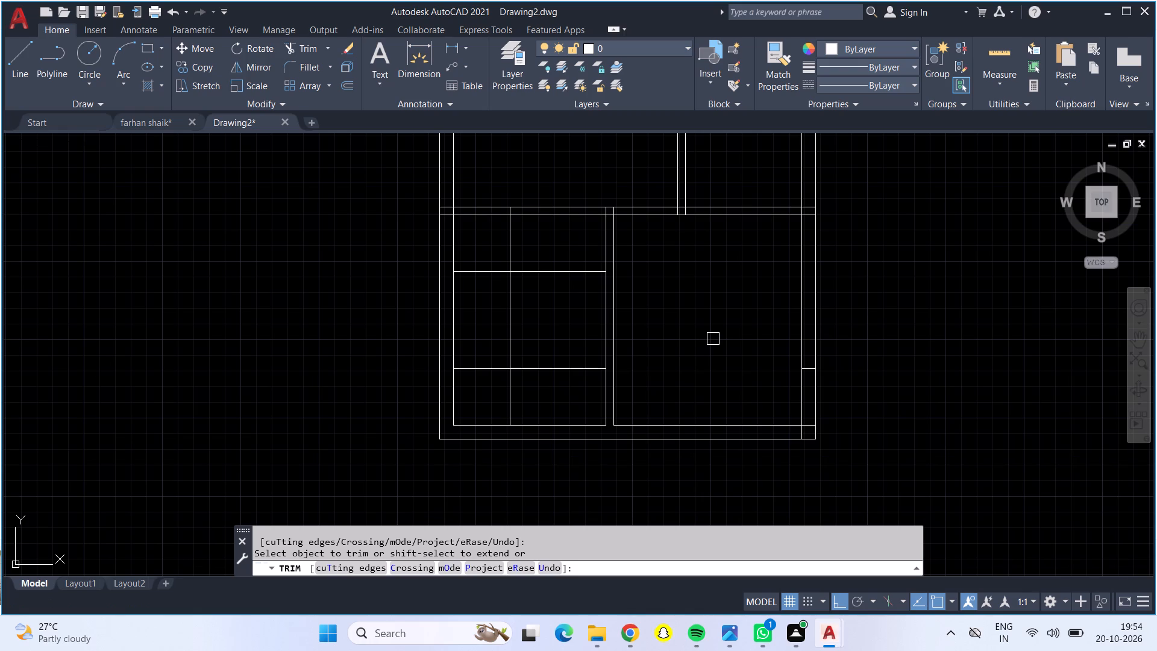
{"action": "key", "text": "Escape"}
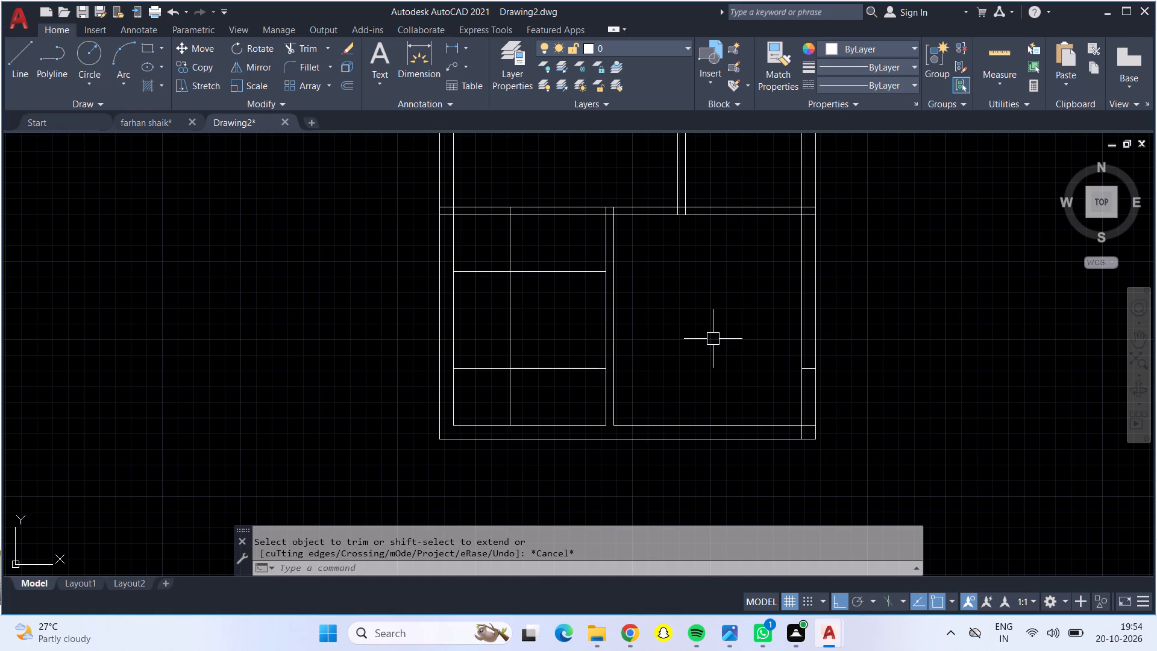
Offset the upper horizontal line in the bottom left room 9" downward six times in succession to form stair treads.
{"action": "key", "text": "o"}
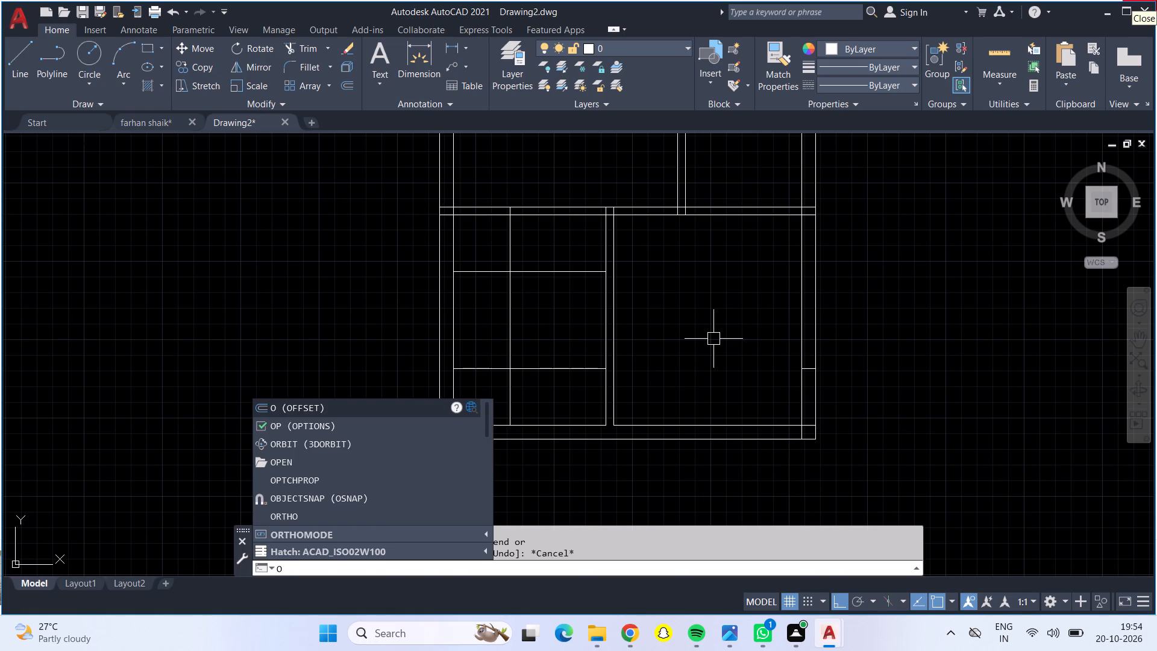
{"action": "key", "text": "Return"}
{"action": "type", "text": "9\""}
{"action": "key", "text": "Return"}
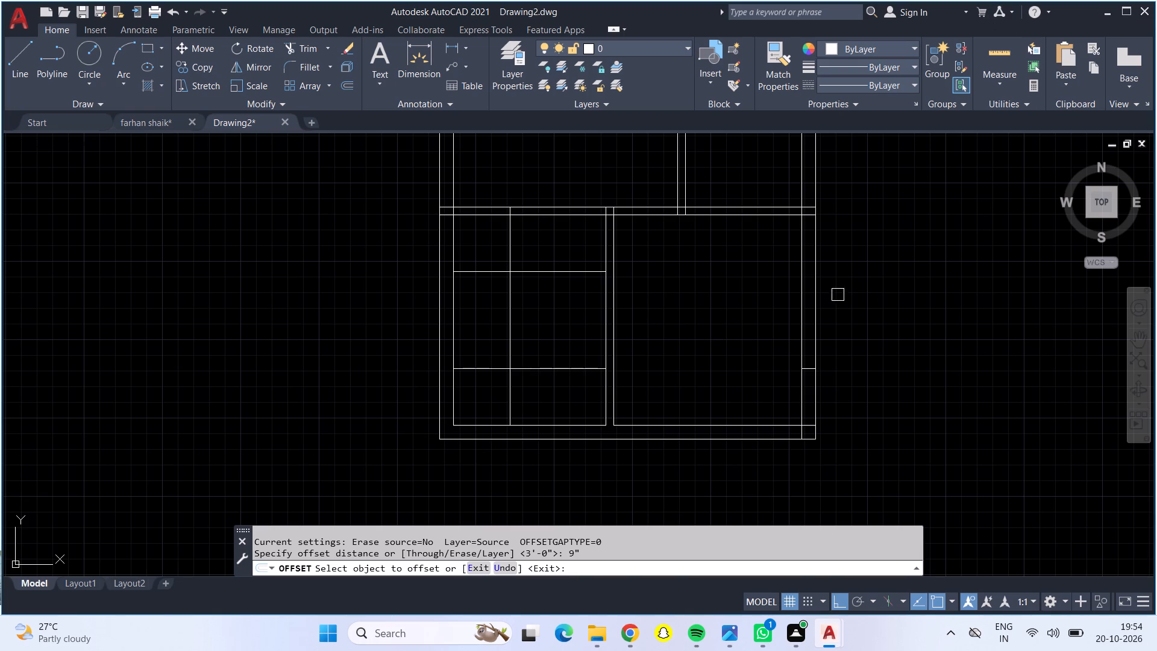
{"action": "left_click", "coordinate": [560, 272]}
{"action": "left_click", "coordinate": [561, 297]}
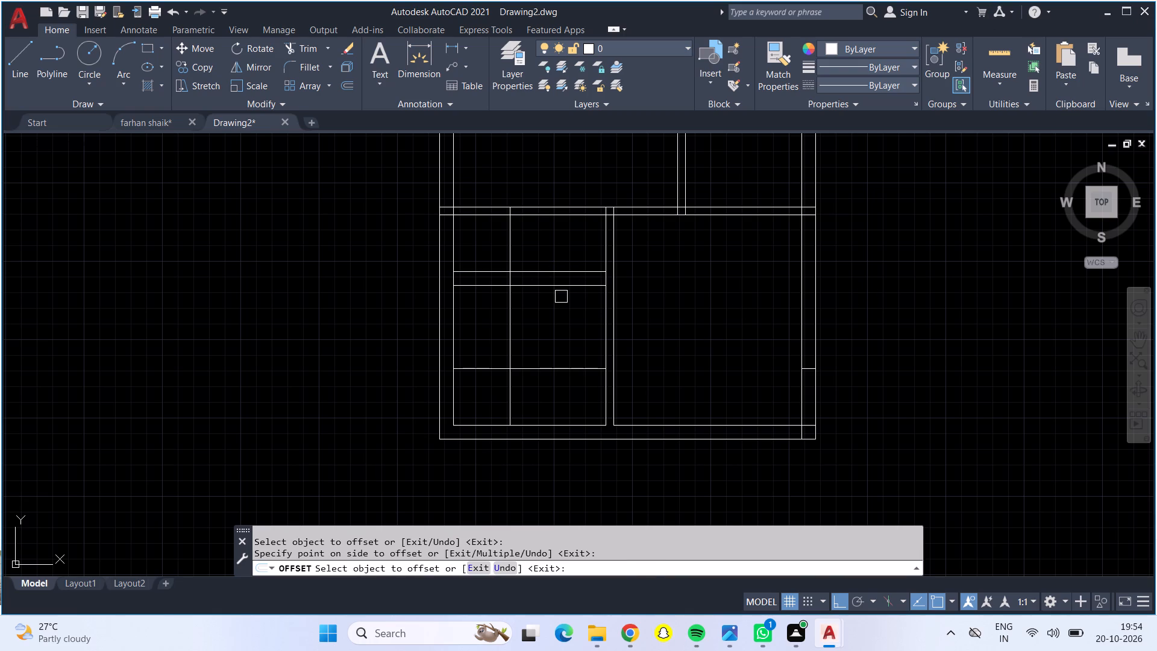
{"action": "left_click", "coordinate": [560, 289]}
{"action": "left_click", "coordinate": [558, 323]}
{"action": "left_click", "coordinate": [558, 301]}
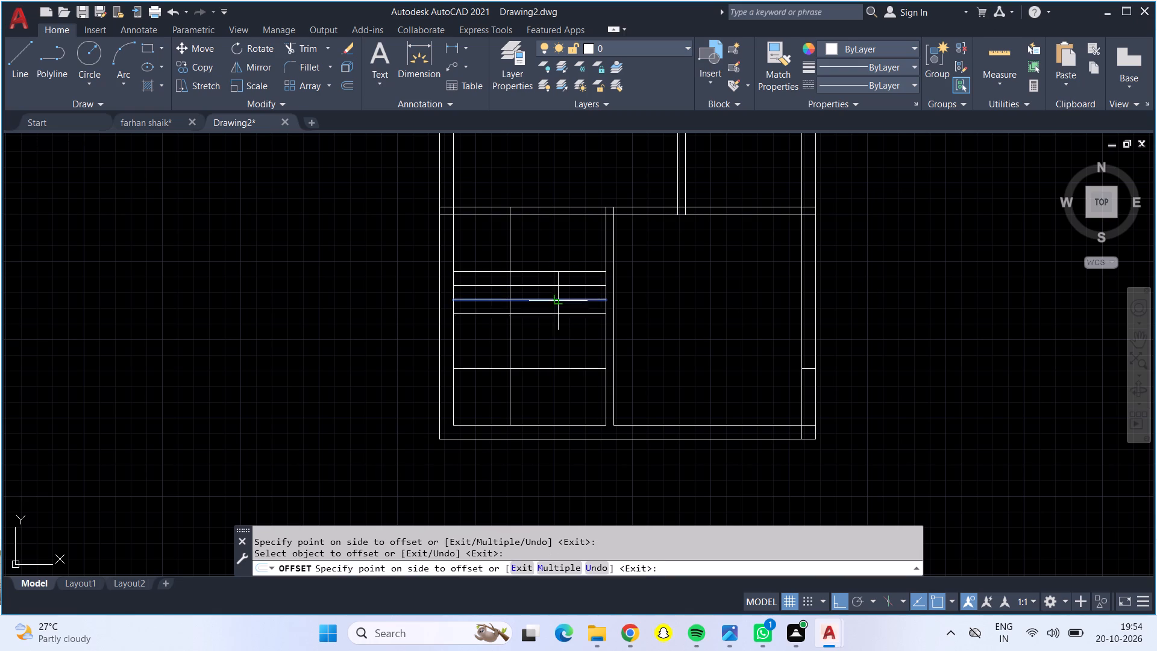
{"action": "left_click", "coordinate": [563, 344]}
{"action": "left_click", "coordinate": [559, 306]}
{"action": "left_click", "coordinate": [559, 310]}
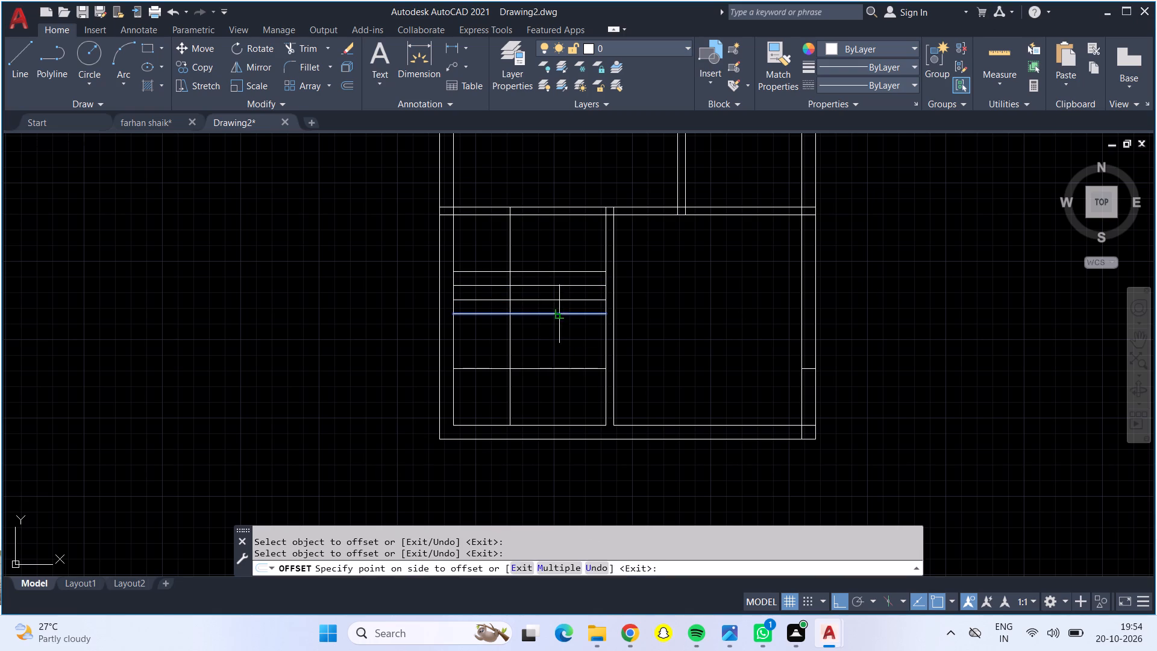
{"action": "left_click", "coordinate": [566, 345]}
{"action": "left_click", "coordinate": [568, 328]}
{"action": "left_click", "coordinate": [566, 346]}
{"action": "left_click", "coordinate": [566, 344]}
{"action": "left_click", "coordinate": [566, 353]}
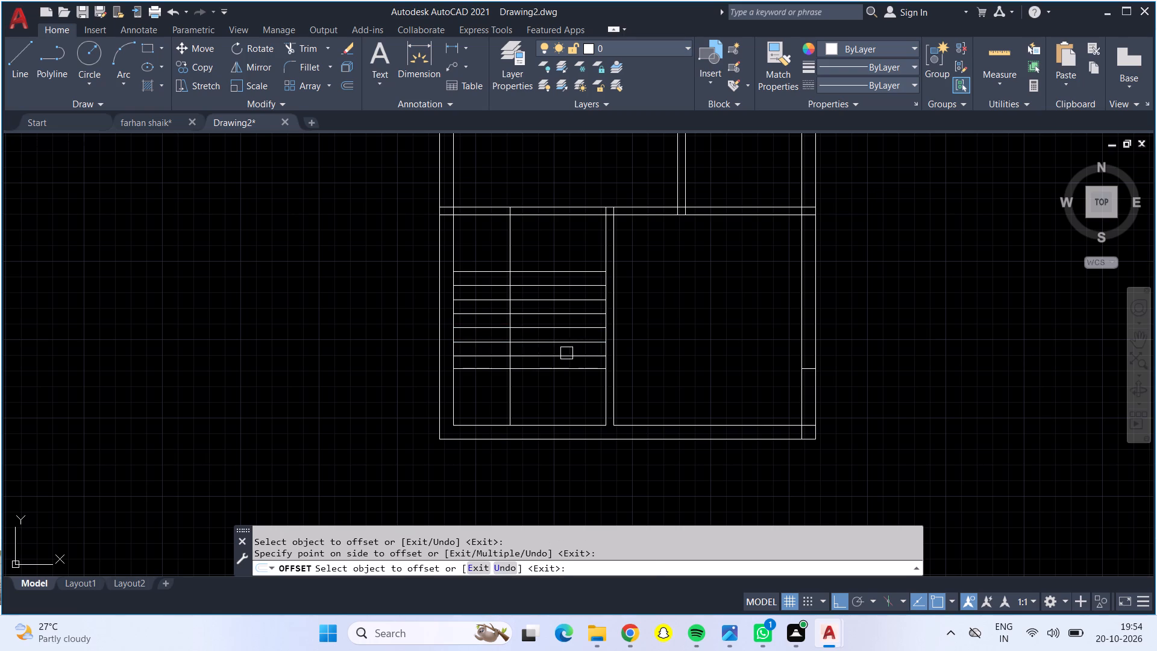
Offset the vertical line in the bottom left room 9" to the right three times in succession.
{"action": "left_click", "coordinate": [506, 398]}
{"action": "left_click", "coordinate": [539, 398]}
{"action": "left_click", "coordinate": [520, 390]}
{"action": "left_click", "coordinate": [562, 409]}
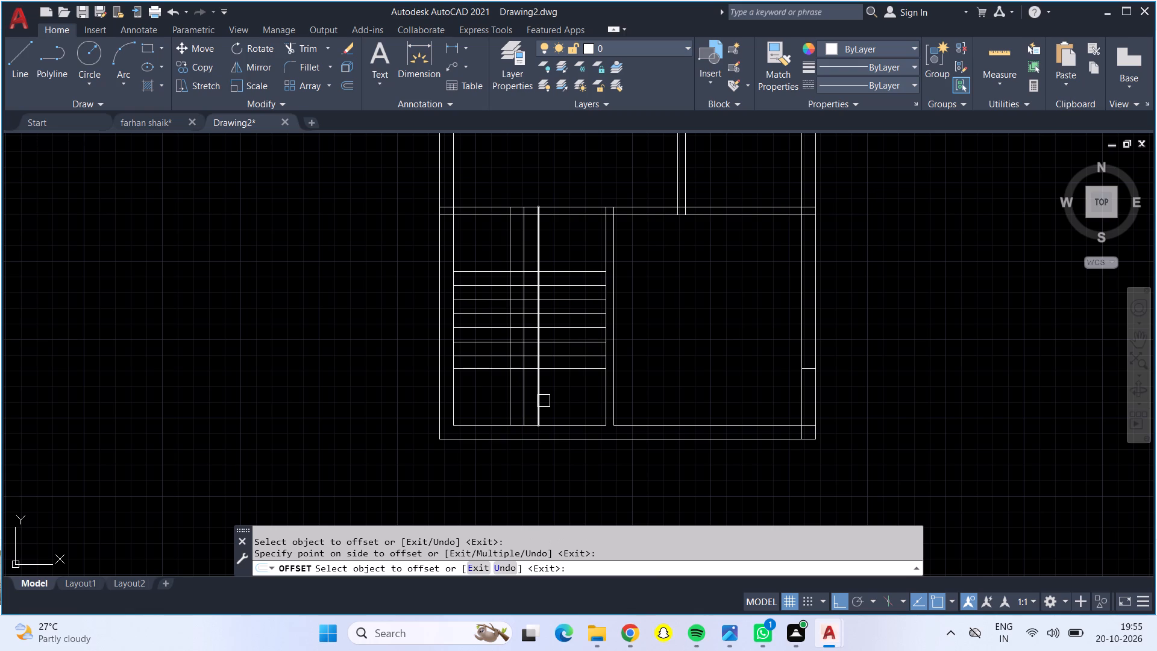
{"action": "left_click", "coordinate": [543, 399]}
{"action": "left_click", "coordinate": [550, 400]}
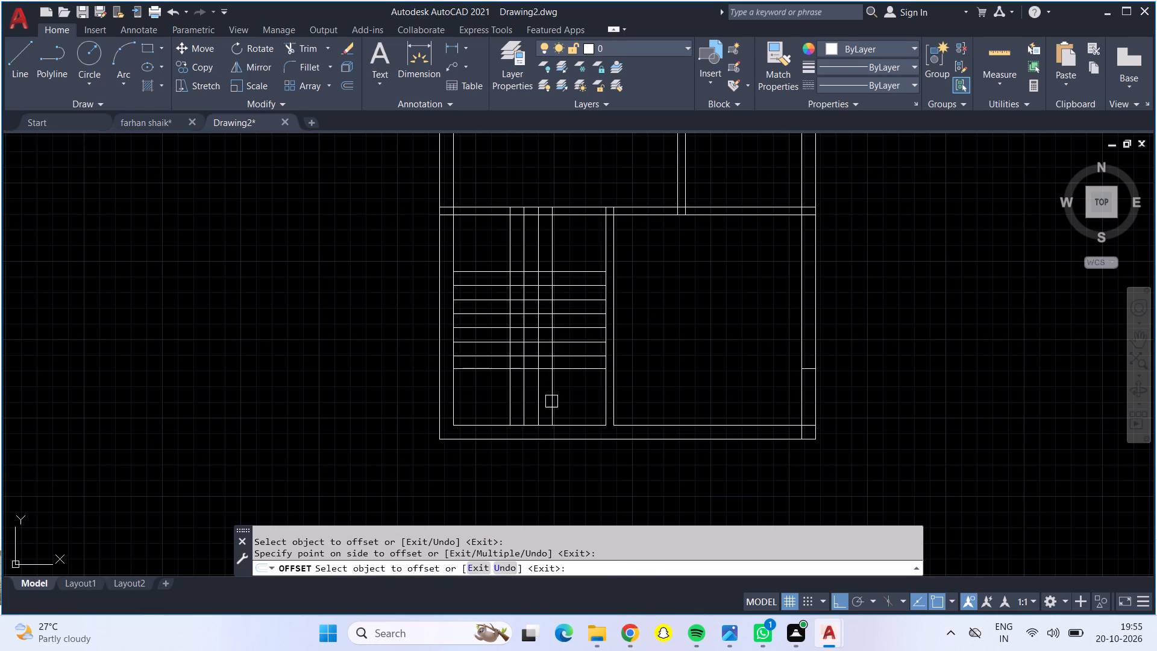
{"action": "key", "text": "Escape"}
Trim the horizontal tread lines between the last vertical offset line and the partition on its right.
{"action": "left_click", "coordinate": [288, 48]}
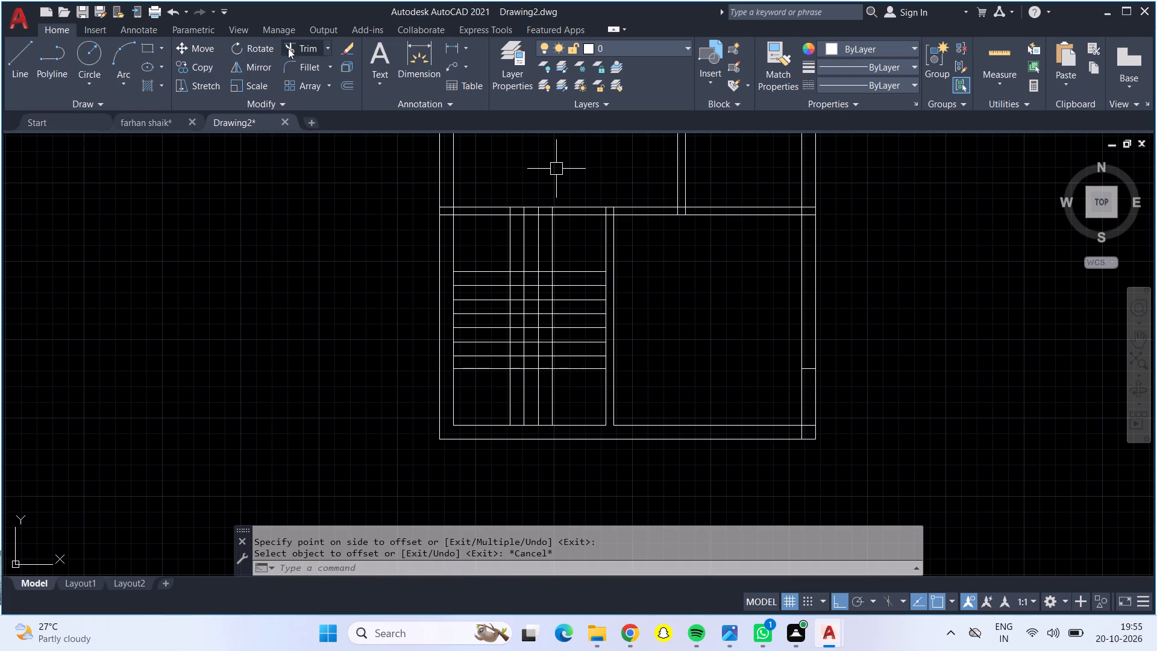
{"action": "left_click_drag", "start_coordinate": [580, 247], "coordinate": [577, 262]}
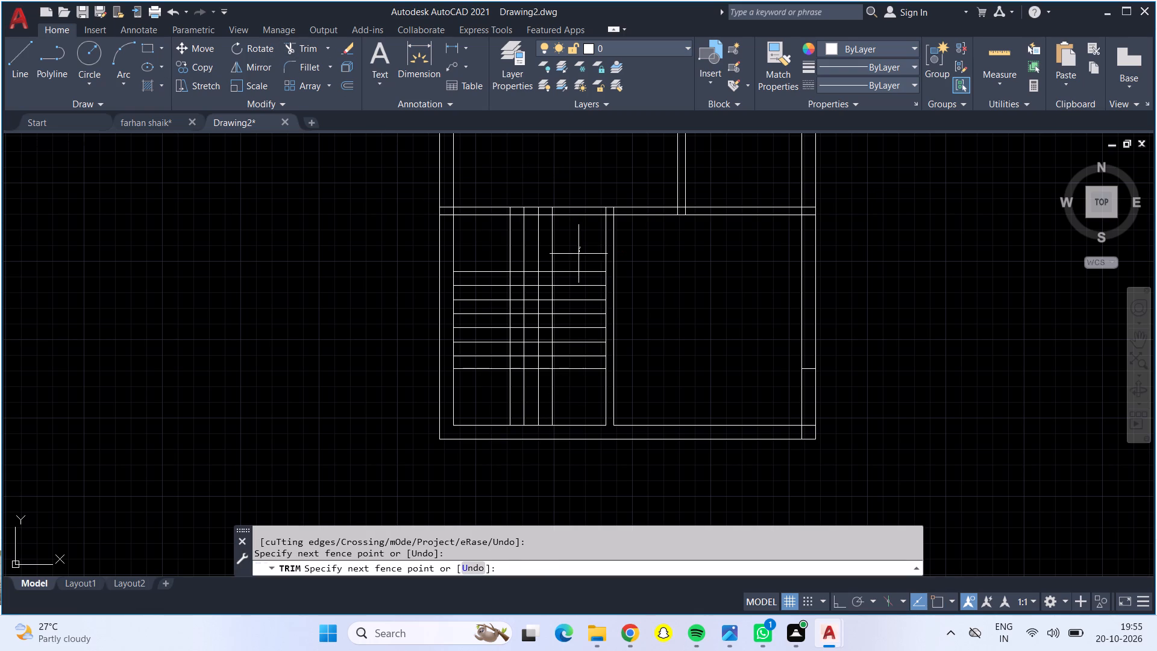
{"action": "left_click_drag", "start_coordinate": [577, 262], "coordinate": [581, 380]}
Trim the treads between the first two vertical stair lines, and the offset vertical lines between the first two and last two treads.
{"action": "scroll", "coordinate": [510, 290], "scroll_direction": "up", "scroll_amount": 4}
{"action": "left_click_drag", "start_coordinate": [544, 235], "coordinate": [799, 225]}
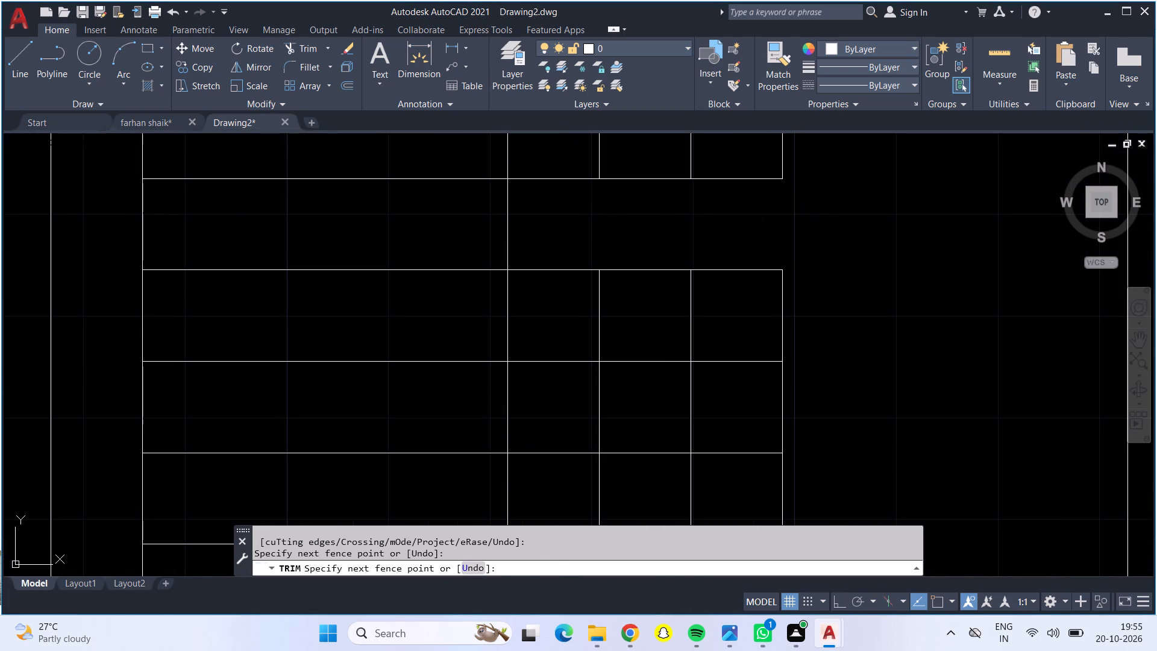
{"action": "left_click_drag", "start_coordinate": [560, 230], "coordinate": [562, 417]}
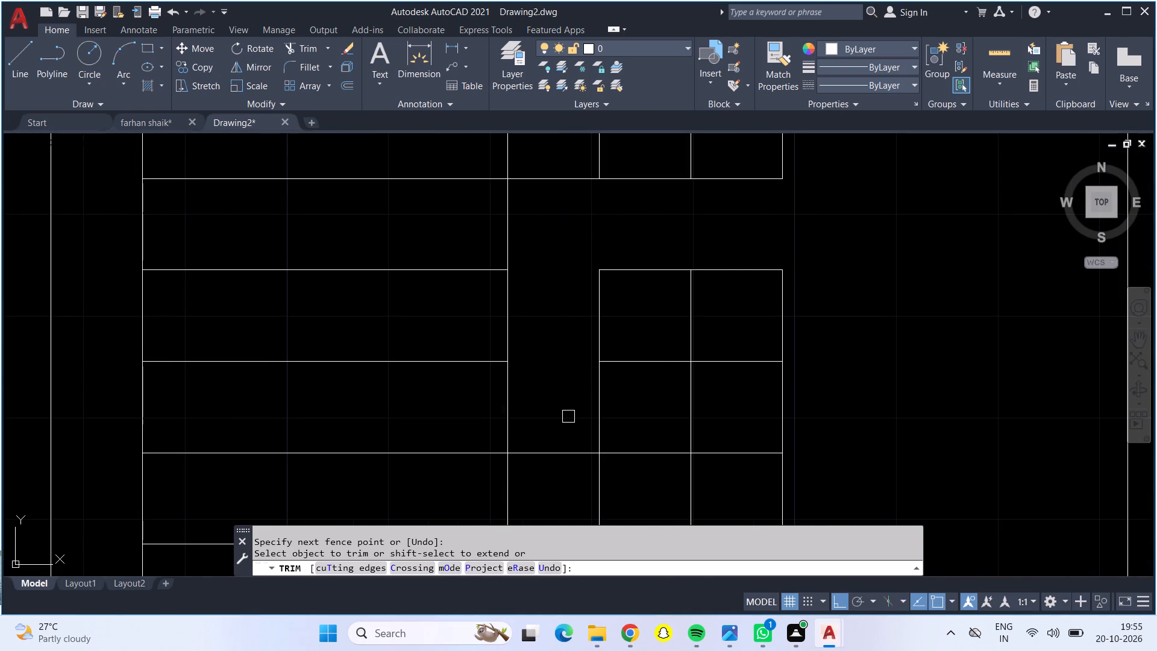
{"action": "middle_click_drag", "start_coordinate": [568, 417], "coordinate": [555, 250]}
{"action": "left_click_drag", "start_coordinate": [555, 250], "coordinate": [567, 510]}
{"action": "scroll", "coordinate": [563, 474], "scroll_direction": "down", "scroll_amount": 1}
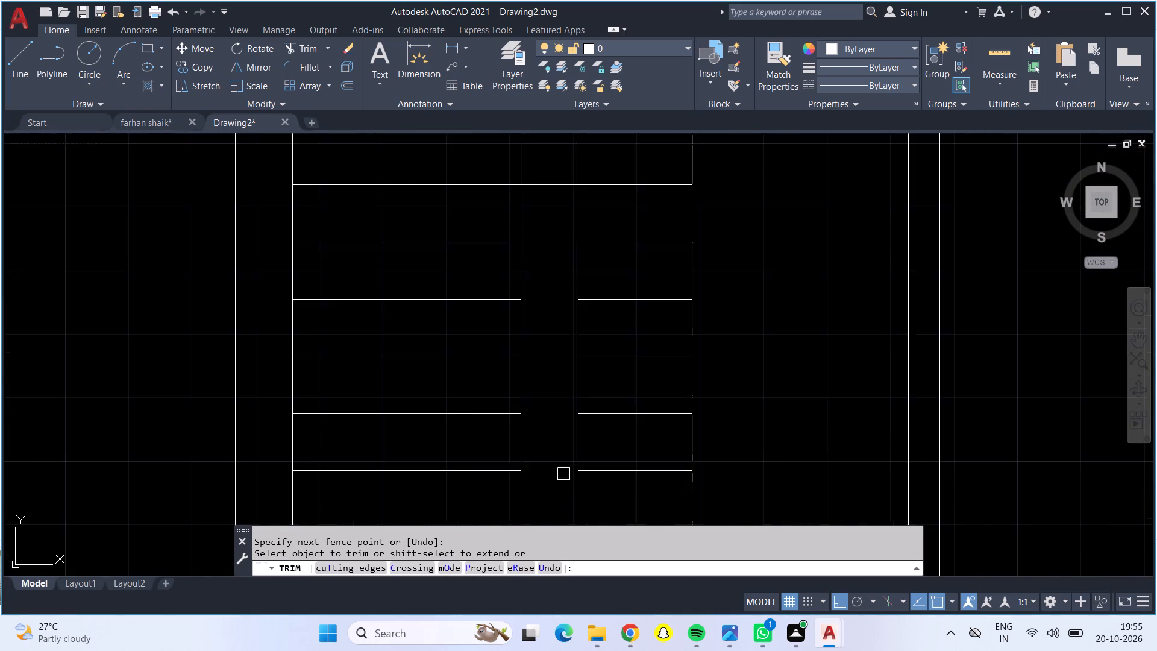
{"action": "middle_click_drag", "start_coordinate": [563, 474], "coordinate": [539, 224]}
{"action": "left_click_drag", "start_coordinate": [538, 238], "coordinate": [535, 301]}
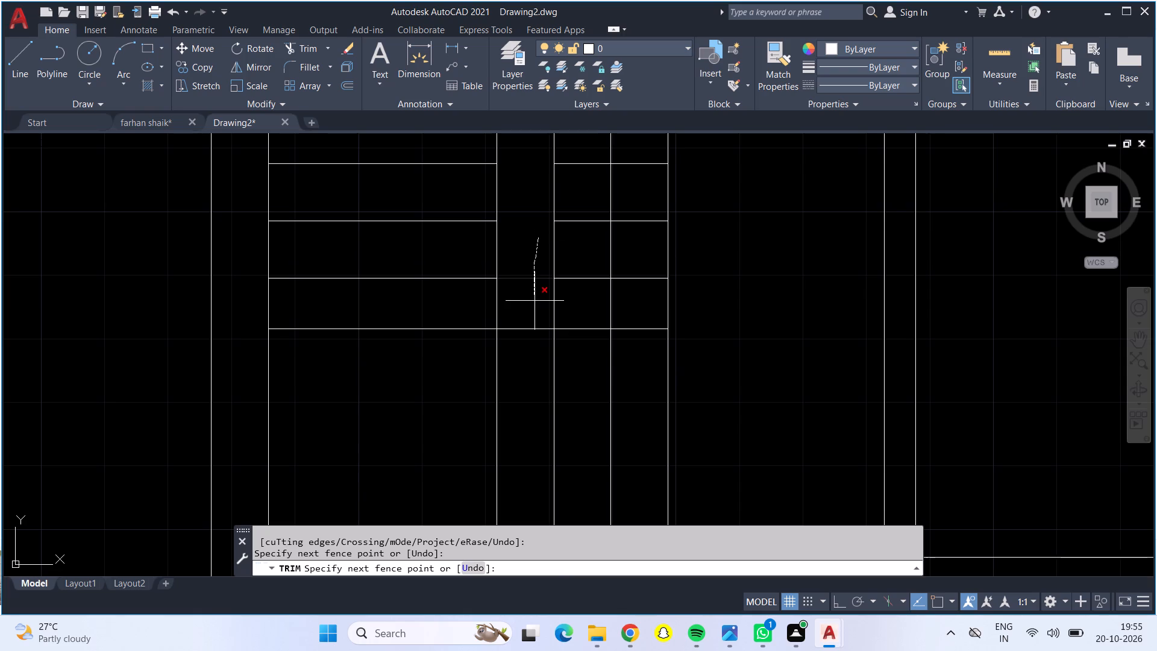
{"action": "left_click_drag", "start_coordinate": [535, 301], "coordinate": [707, 301]}
{"action": "scroll", "coordinate": [706, 301], "scroll_direction": "down", "scroll_amount": 1}
{"action": "middle_click_drag", "start_coordinate": [698, 305], "coordinate": [731, 530]}
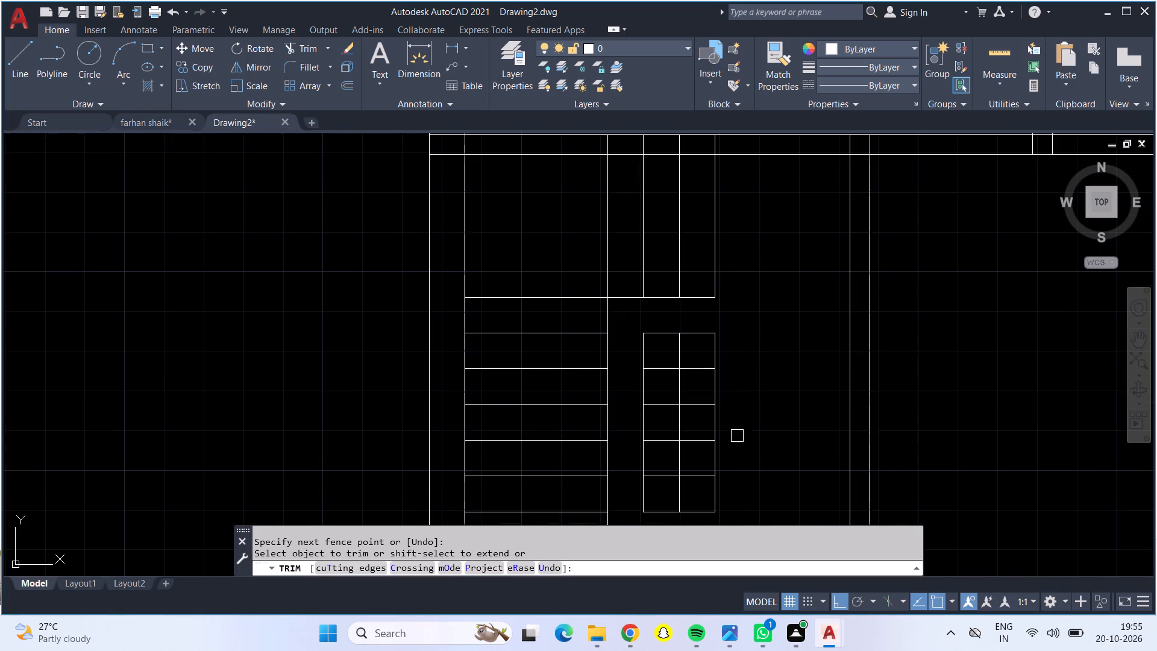
{"action": "key", "text": "Escape"}
Erase the leftover grid of tread and vertical line pieces beside the remaining flight of treads.
{"action": "left_click", "coordinate": [622, 317]}
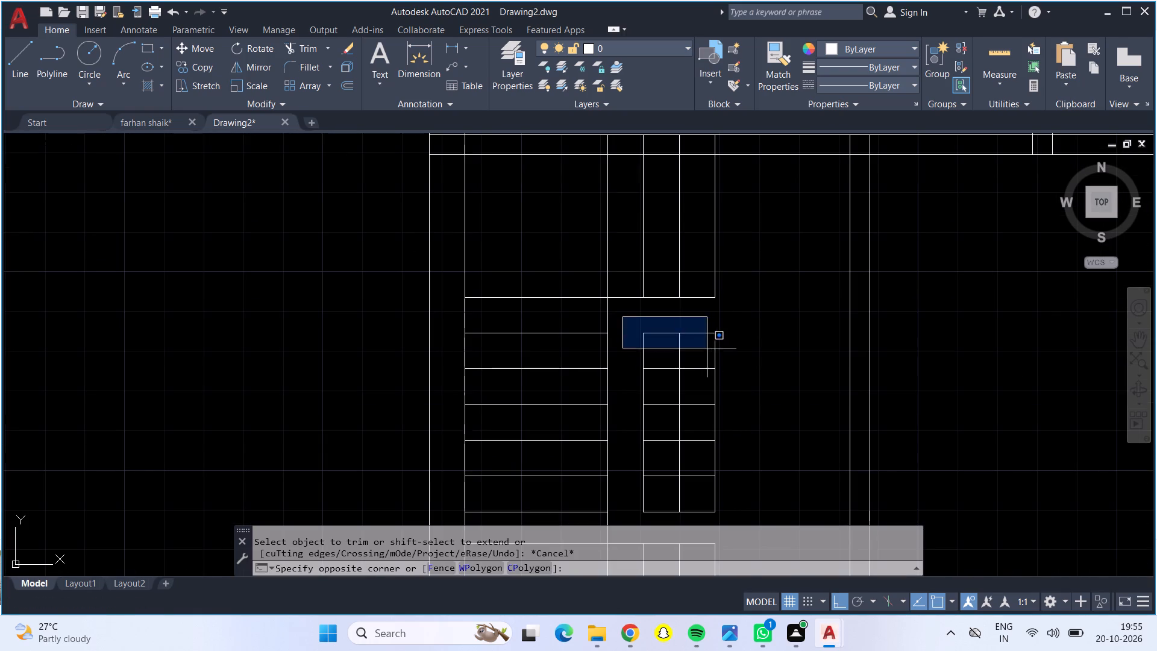
{"action": "left_click", "coordinate": [768, 519]}
{"action": "key", "text": "Delete"}
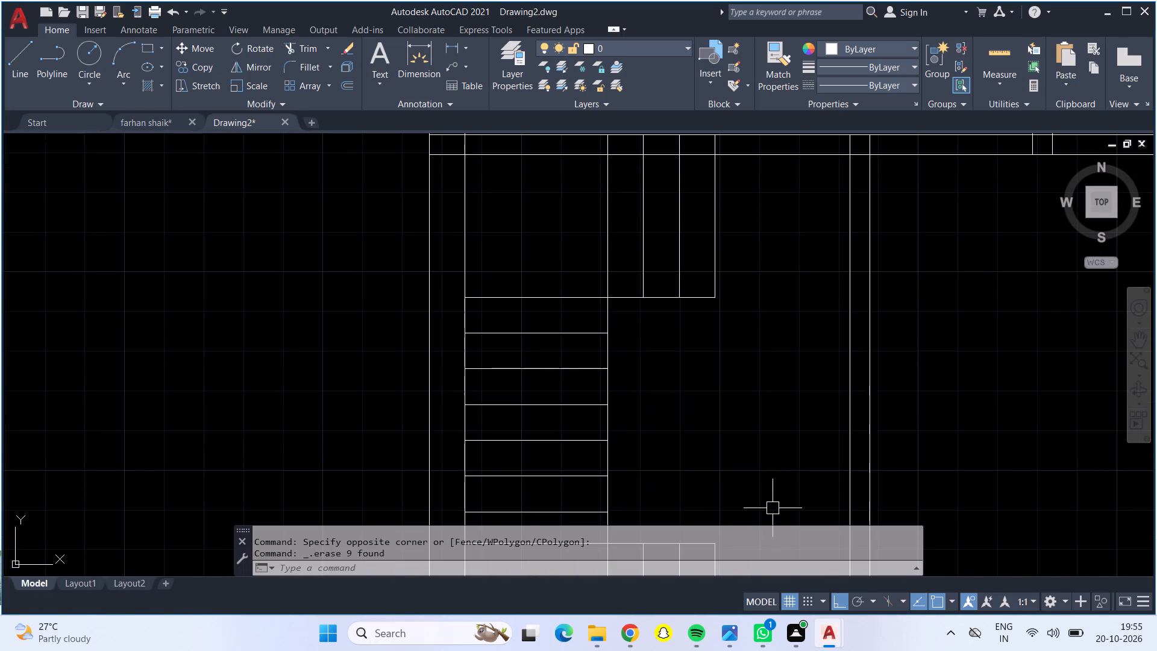
Trim the four vertical stair lines out of the thickness of the partition above the bottom left room.
{"action": "scroll", "coordinate": [761, 496], "scroll_direction": "down", "scroll_amount": 2}
{"action": "middle_click_drag", "start_coordinate": [725, 436], "coordinate": [689, 272]}
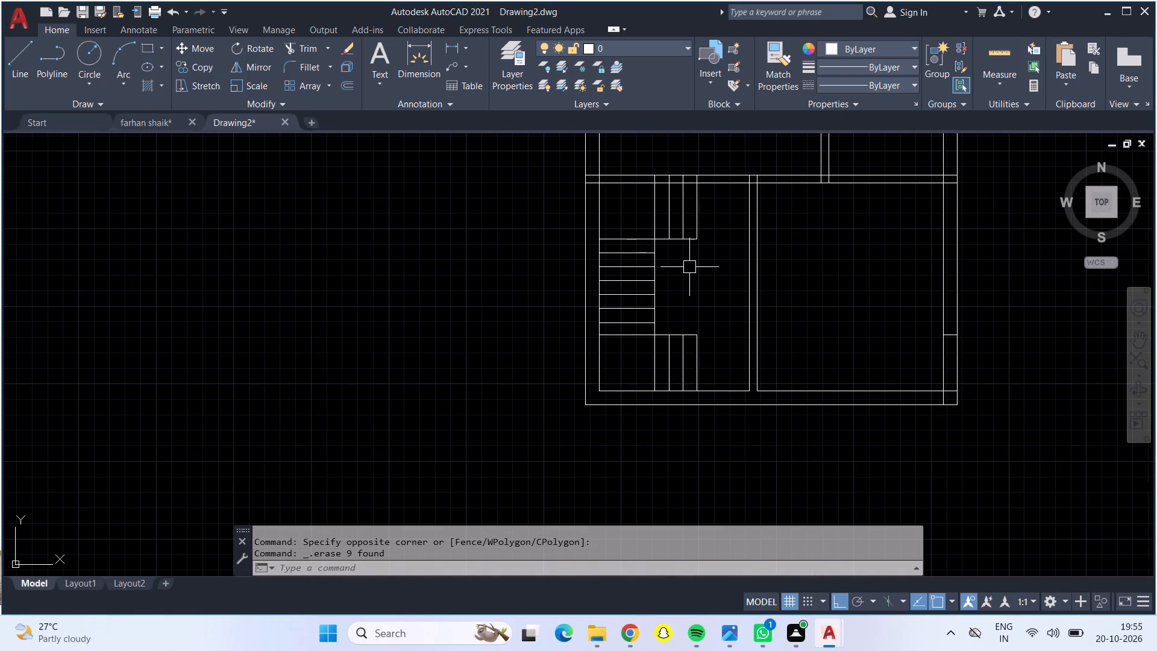
{"action": "key", "text": "Escape"}
{"action": "left_click_drag", "start_coordinate": [292, 42], "coordinate": [294, 48]}
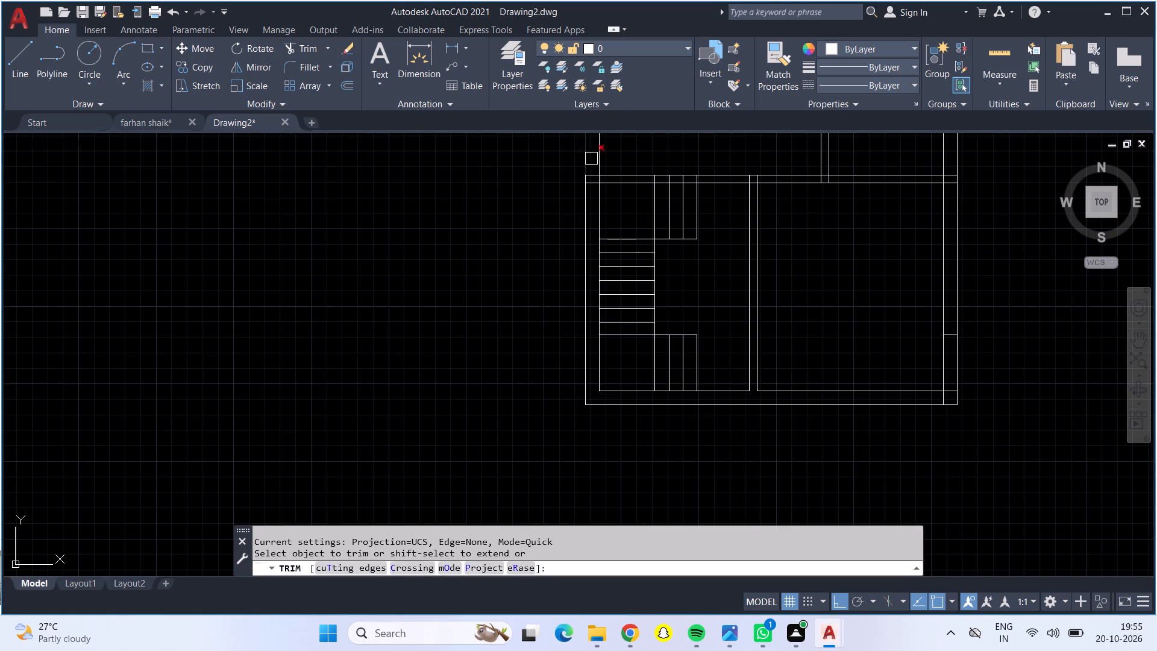
{"action": "scroll", "coordinate": [669, 187], "scroll_direction": "up", "scroll_amount": 4}
{"action": "middle_click_drag", "start_coordinate": [652, 233], "coordinate": [685, 399]}
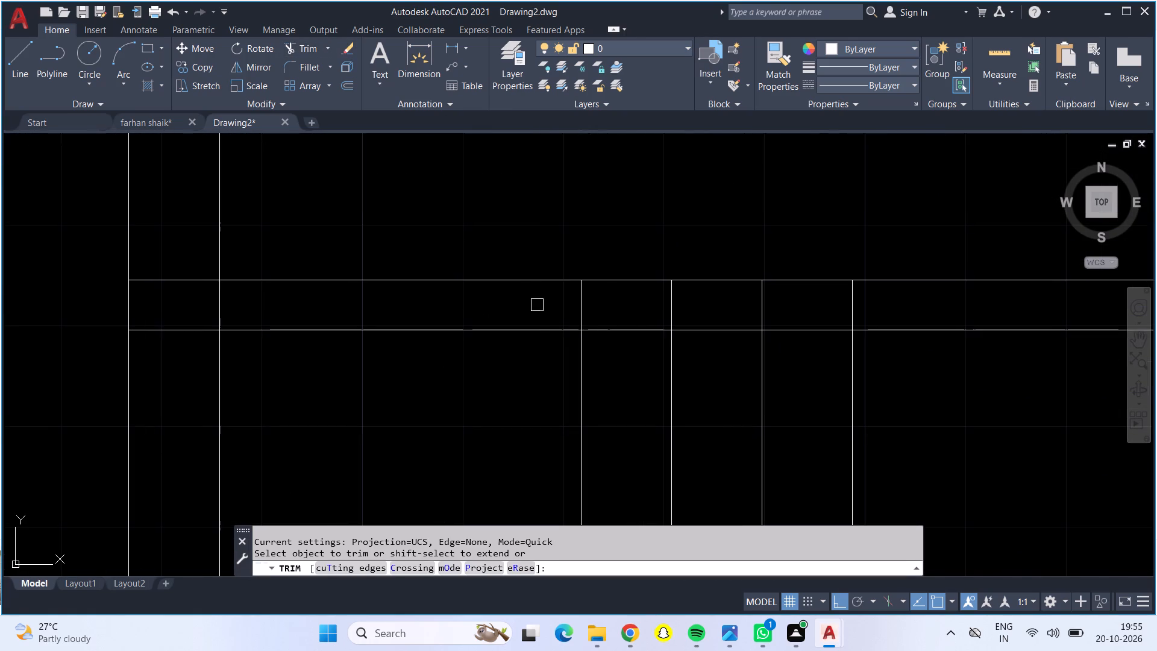
{"action": "left_click_drag", "start_coordinate": [537, 305], "coordinate": [617, 269]}
{"action": "key", "text": "ctrl+z"}
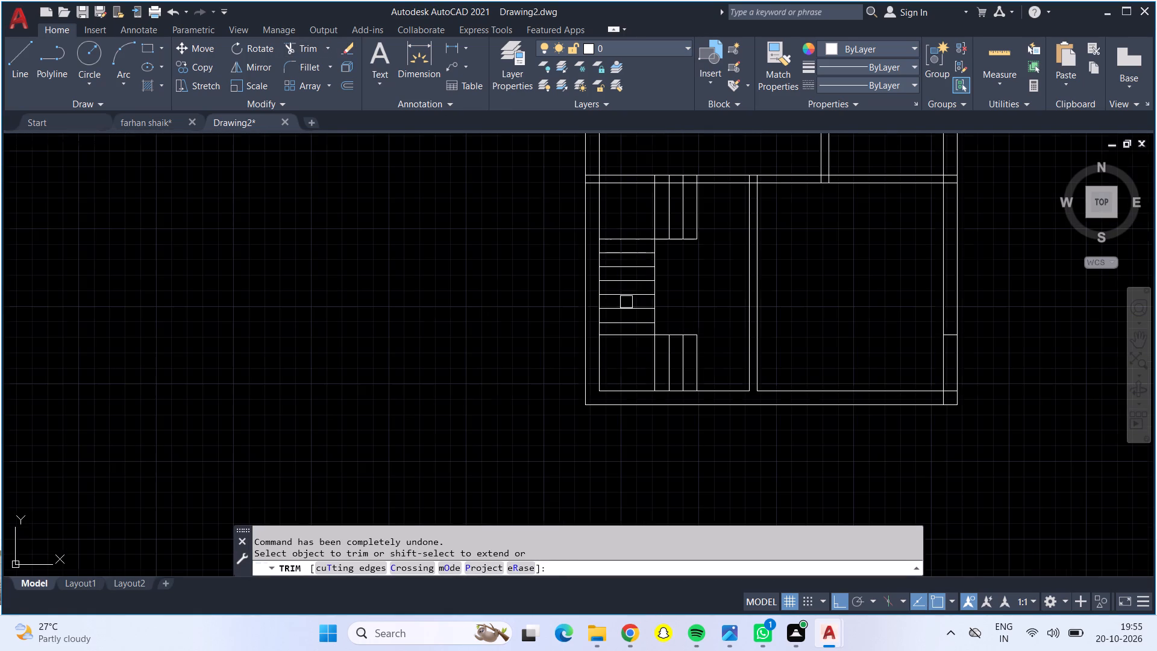
{"action": "scroll", "coordinate": [657, 165], "scroll_direction": "up", "scroll_amount": 2}
{"action": "scroll", "coordinate": [657, 165], "scroll_direction": "down", "scroll_amount": 1}
{"action": "scroll", "coordinate": [661, 192], "scroll_direction": "up", "scroll_amount": 1}
{"action": "scroll", "coordinate": [661, 192], "scroll_direction": "down", "scroll_amount": 1}
{"action": "scroll", "coordinate": [661, 190], "scroll_direction": "up", "scroll_amount": 3}
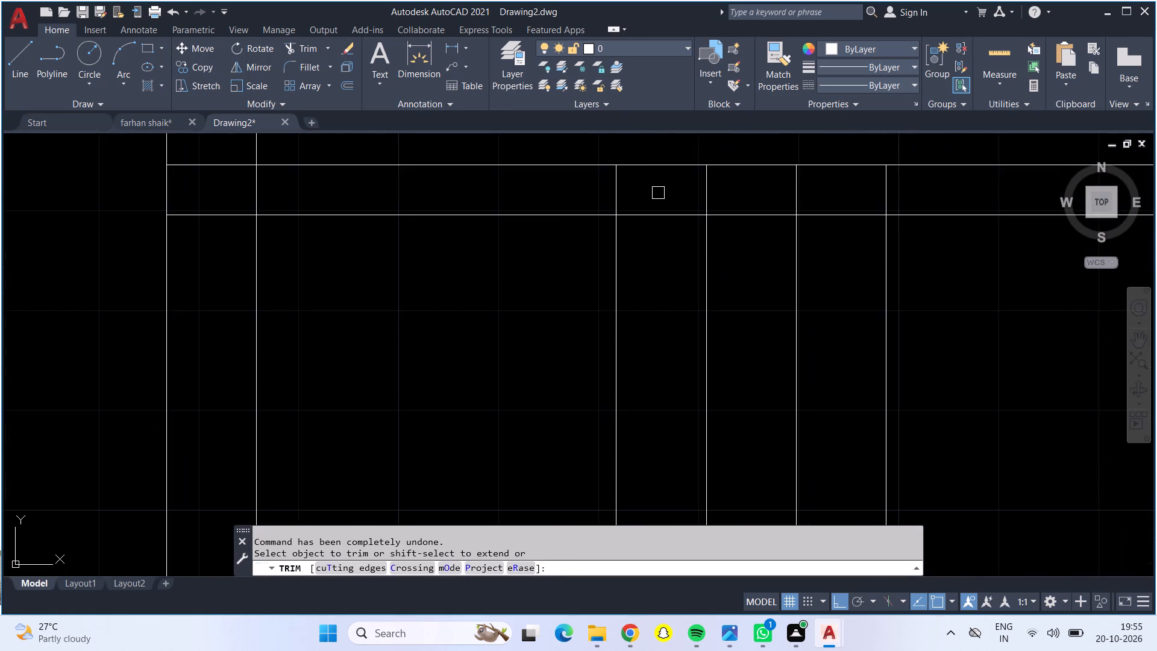
{"action": "scroll", "coordinate": [658, 194], "scroll_direction": "down", "scroll_amount": 1}
{"action": "scroll", "coordinate": [658, 194], "scroll_direction": "up", "scroll_amount": 1}
{"action": "middle_click_drag", "start_coordinate": [658, 194], "coordinate": [629, 285]}
{"action": "scroll", "coordinate": [651, 212], "scroll_direction": "up", "scroll_amount": 1}
{"action": "left_click_drag", "start_coordinate": [524, 271], "coordinate": [567, 269]}
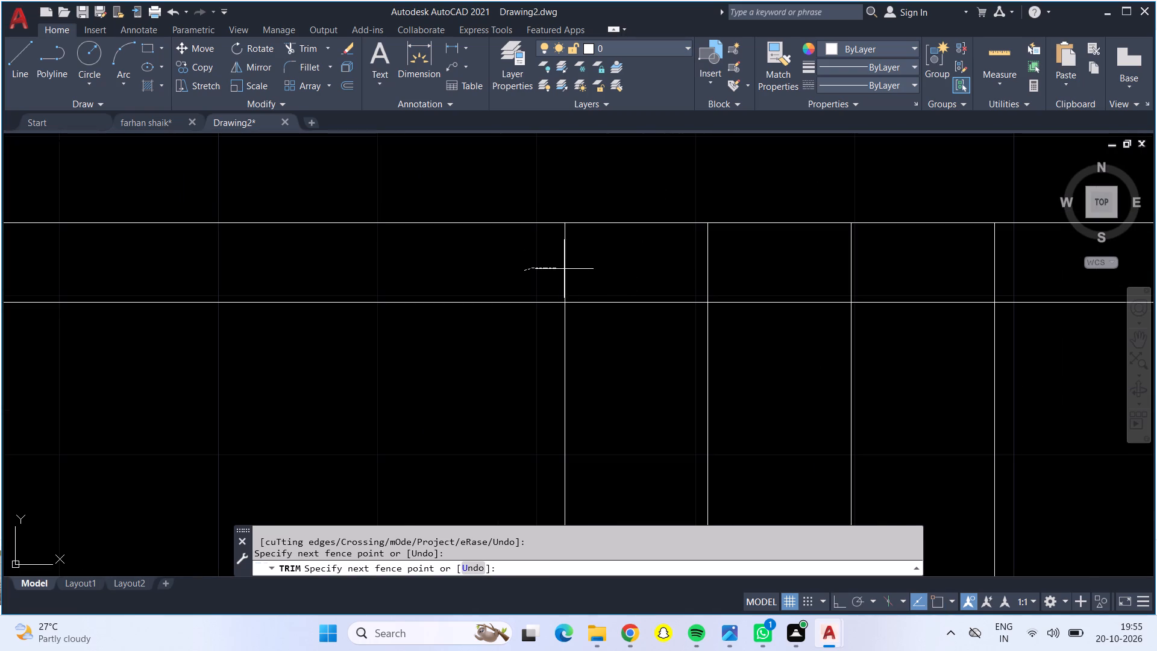
{"action": "left_click_drag", "start_coordinate": [567, 269], "coordinate": [1006, 260]}
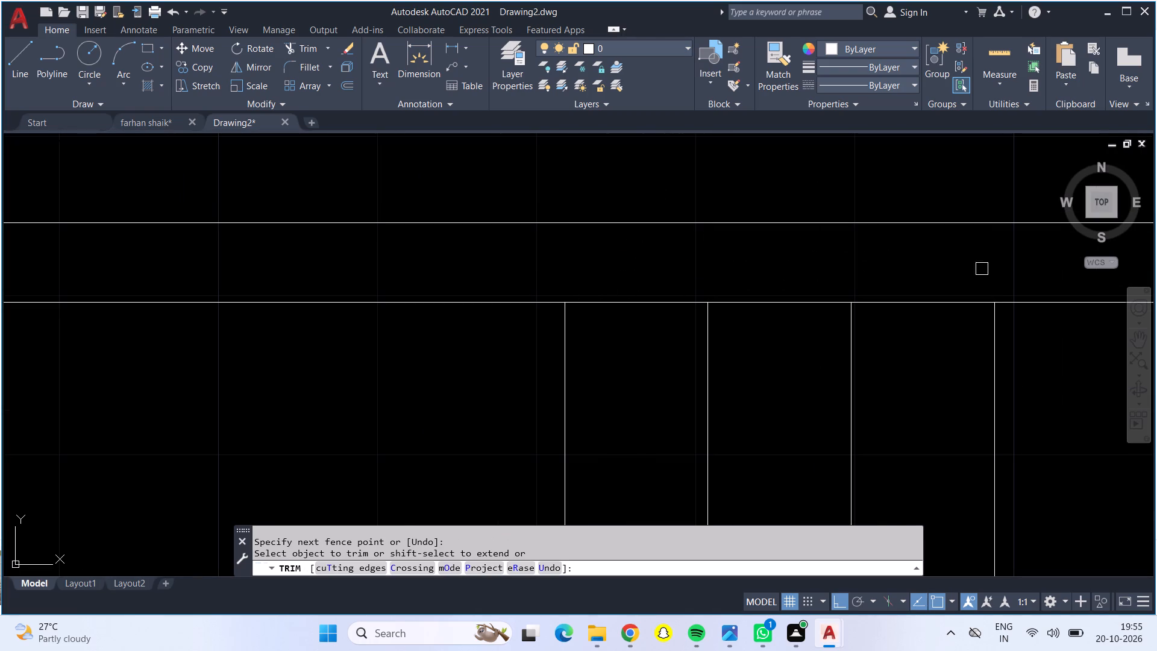
Trim the overlapping lines where the partition above the stairs meets the left outer wall.
{"action": "scroll", "coordinate": [552, 409], "scroll_direction": "up", "scroll_amount": 1}
{"action": "scroll", "coordinate": [500, 392], "scroll_direction": "down", "scroll_amount": 3}
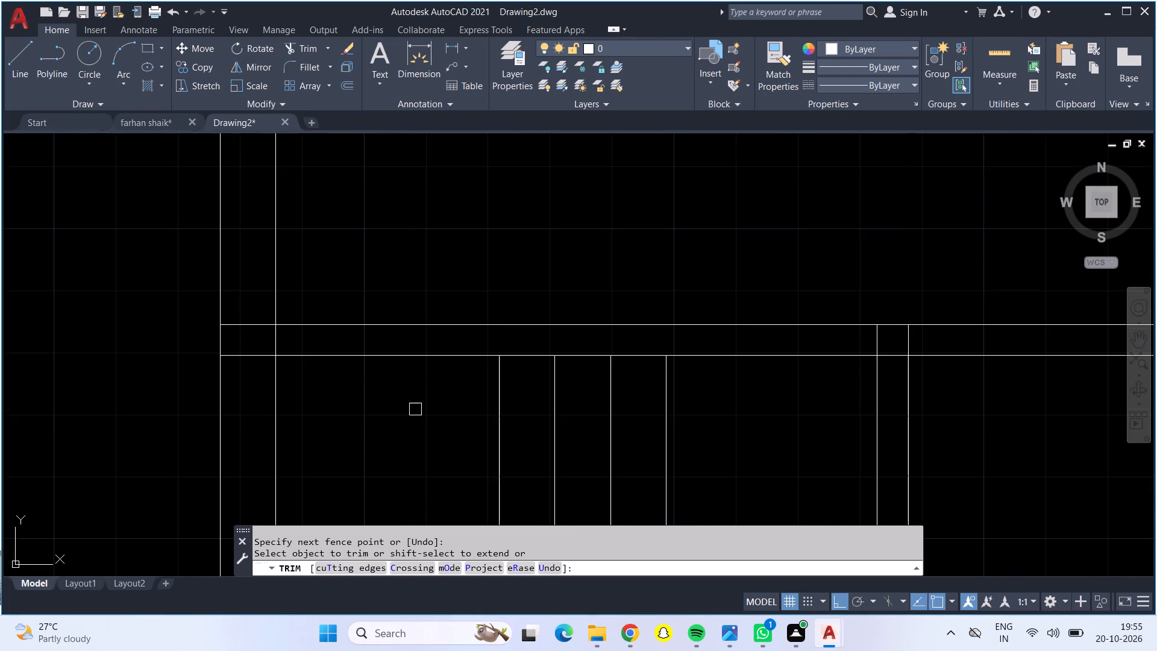
{"action": "scroll", "coordinate": [260, 304], "scroll_direction": "up", "scroll_amount": 2}
{"action": "left_click_drag", "start_coordinate": [254, 298], "coordinate": [256, 456]}
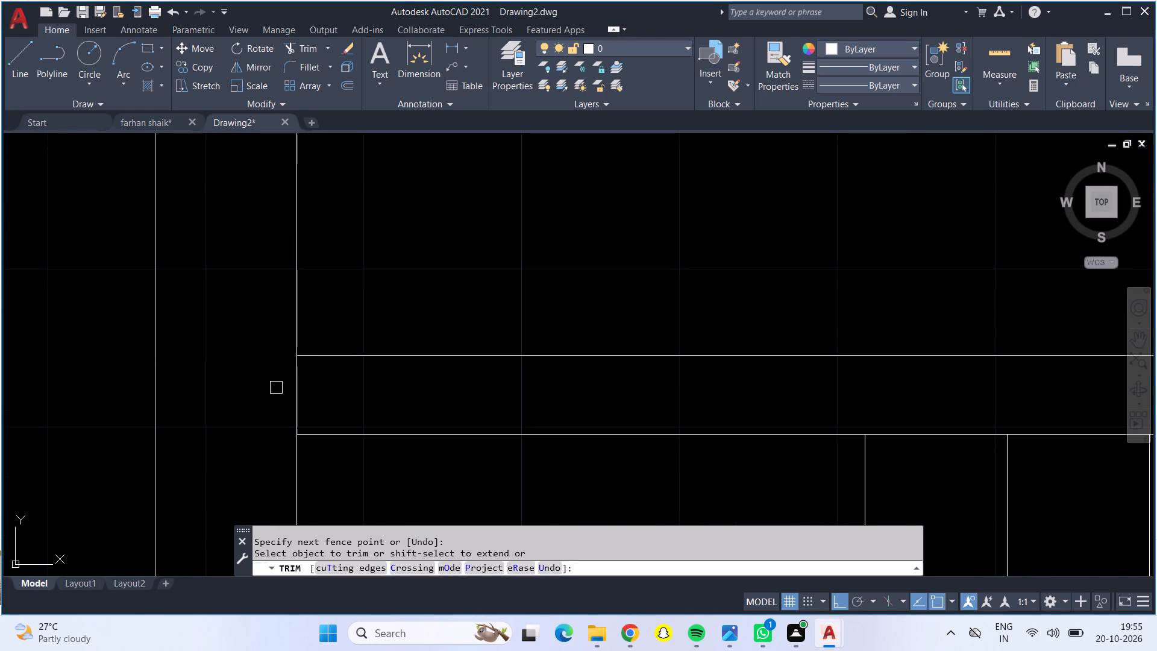
{"action": "left_click_drag", "start_coordinate": [276, 387], "coordinate": [337, 397]}
{"action": "scroll", "coordinate": [339, 397], "scroll_direction": "down", "scroll_amount": 2}
Trim the overlapping lines where the partition between the two bottom rooms meets the horizontal partition above them.
{"action": "middle_click", "coordinate": [419, 477]}
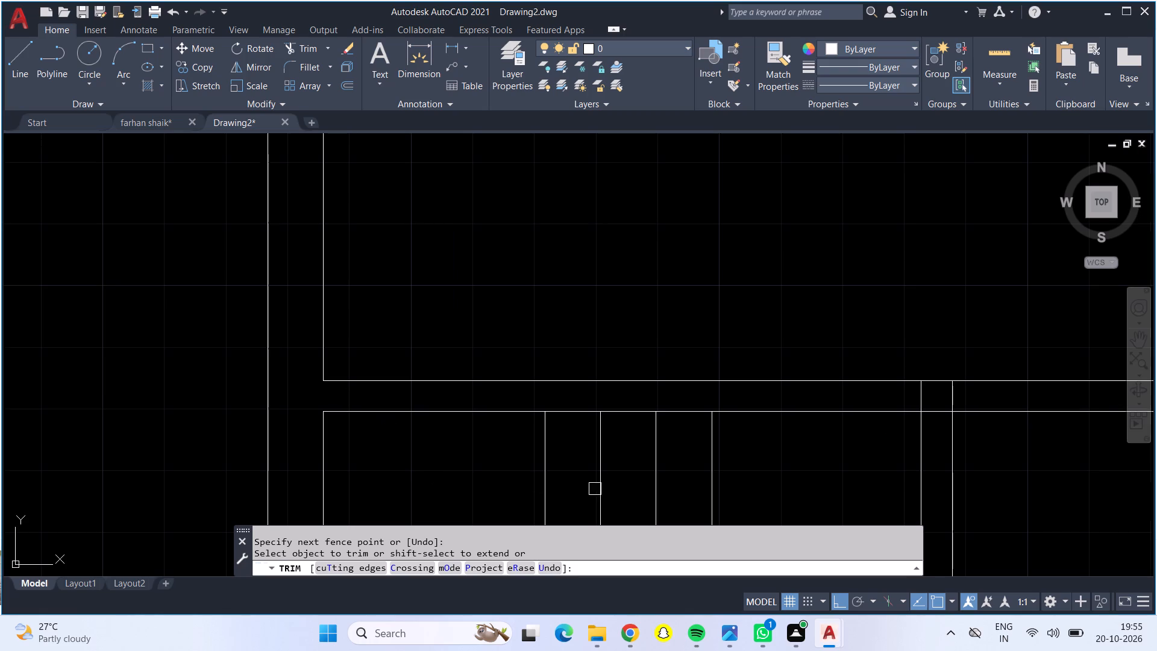
{"action": "scroll", "coordinate": [937, 398], "scroll_direction": "up", "scroll_amount": 3}
{"action": "left_click_drag", "start_coordinate": [839, 391], "coordinate": [925, 433]}
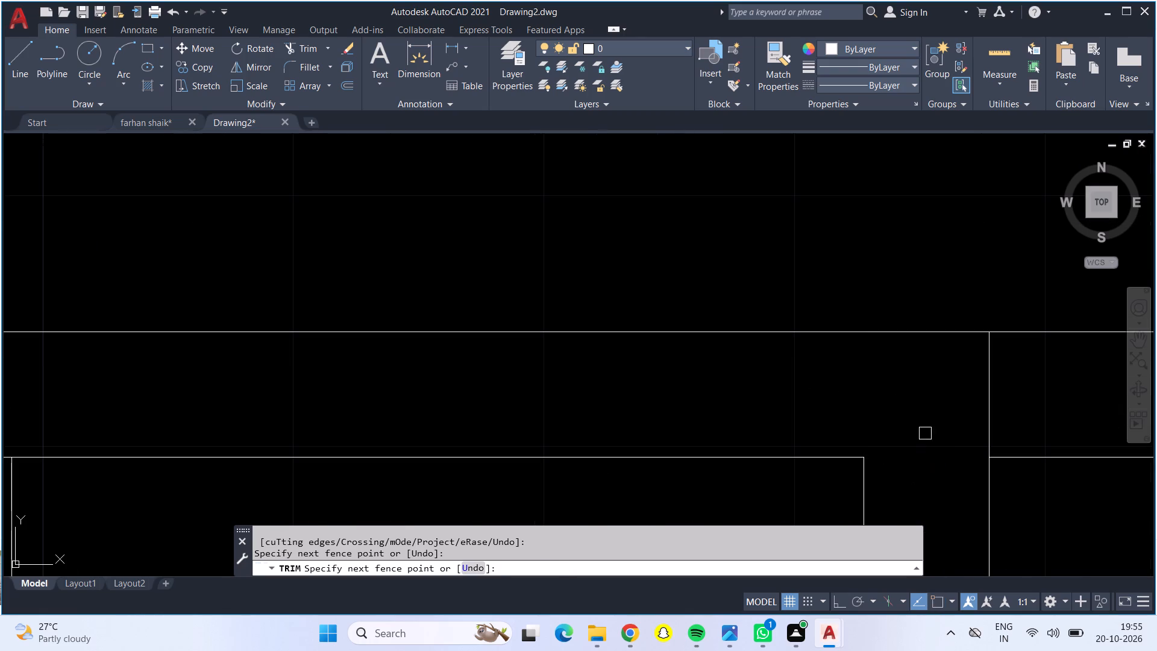
{"action": "left_click_drag", "start_coordinate": [976, 392], "coordinate": [1019, 384]}
Trim the overlapping inner wall lines at the bottom right corner of the outer walls.
{"action": "scroll", "coordinate": [999, 386], "scroll_direction": "down", "scroll_amount": 1}
{"action": "scroll", "coordinate": [778, 456], "scroll_direction": "up", "scroll_amount": 1}
{"action": "scroll", "coordinate": [764, 483], "scroll_direction": "down", "scroll_amount": 1}
{"action": "middle_click_drag", "start_coordinate": [764, 483], "coordinate": [763, 474]}
{"action": "scroll", "coordinate": [762, 460], "scroll_direction": "down", "scroll_amount": 1}
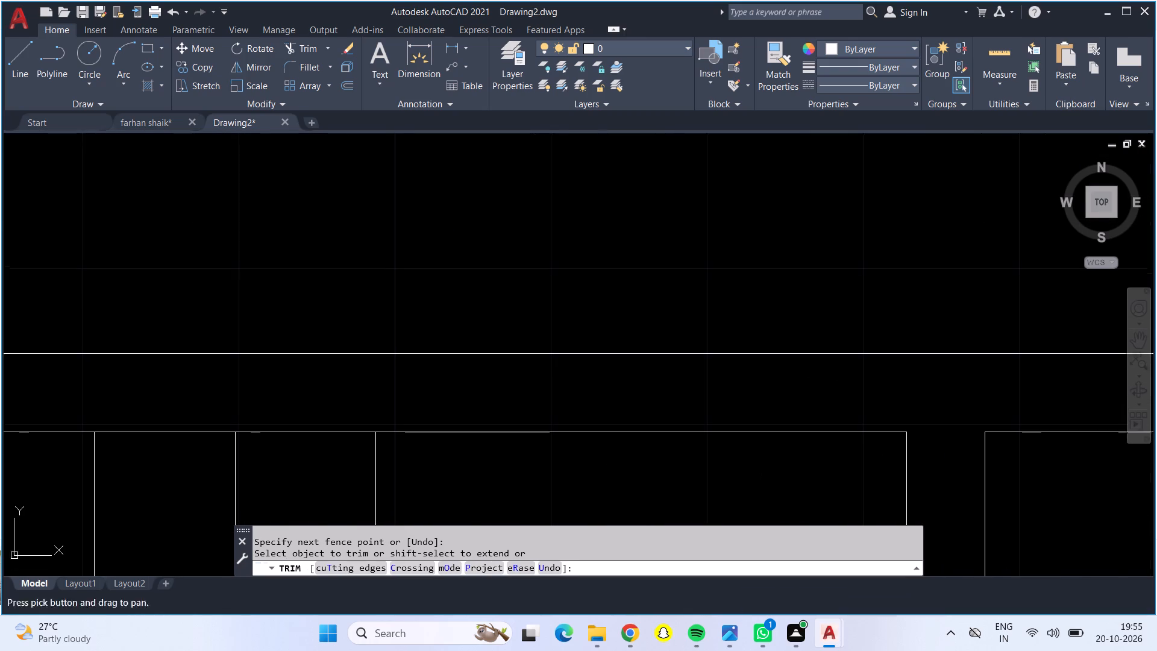
{"action": "scroll", "coordinate": [762, 445], "scroll_direction": "down", "scroll_amount": 1}
{"action": "scroll", "coordinate": [763, 434], "scroll_direction": "up", "scroll_amount": 1}
{"action": "scroll", "coordinate": [739, 236], "scroll_direction": "down", "scroll_amount": 1}
{"action": "scroll", "coordinate": [739, 236], "scroll_direction": "up", "scroll_amount": 1}
{"action": "middle_click_drag", "start_coordinate": [739, 236], "coordinate": [700, 171]}
{"action": "scroll", "coordinate": [739, 236], "scroll_direction": "down", "scroll_amount": 1}
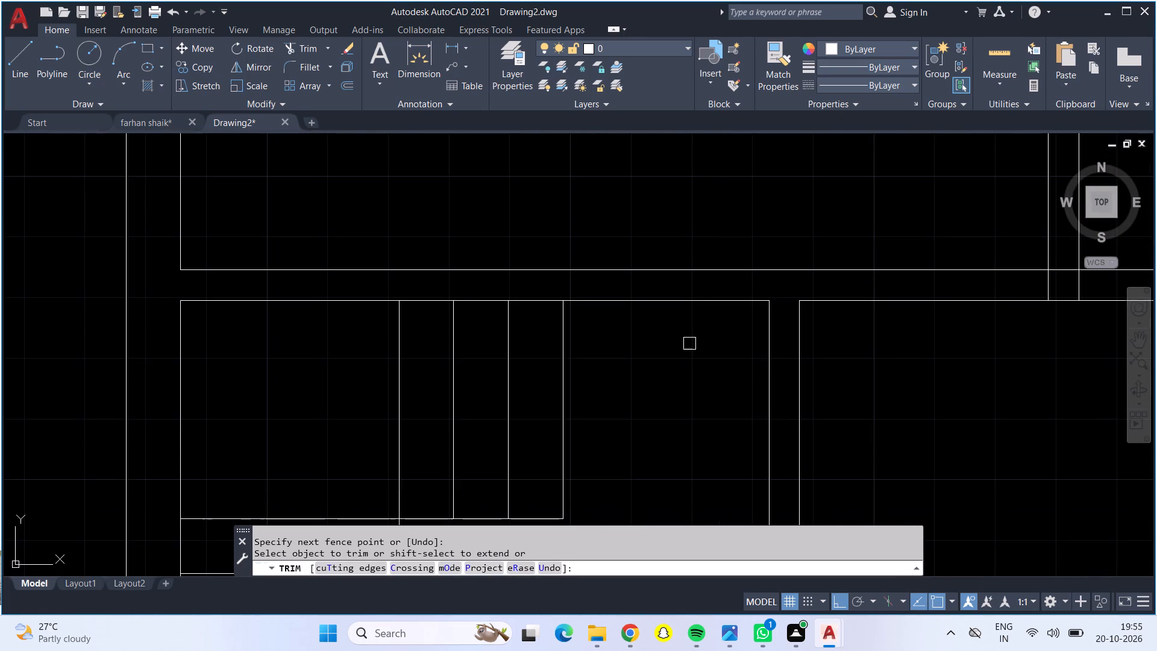
{"action": "scroll", "coordinate": [693, 388], "scroll_direction": "down", "scroll_amount": 1}
{"action": "middle_click_drag", "start_coordinate": [693, 388], "coordinate": [641, 139]}
{"action": "scroll", "coordinate": [648, 397], "scroll_direction": "down", "scroll_amount": 1}
{"action": "middle_click_drag", "start_coordinate": [648, 397], "coordinate": [612, 160]}
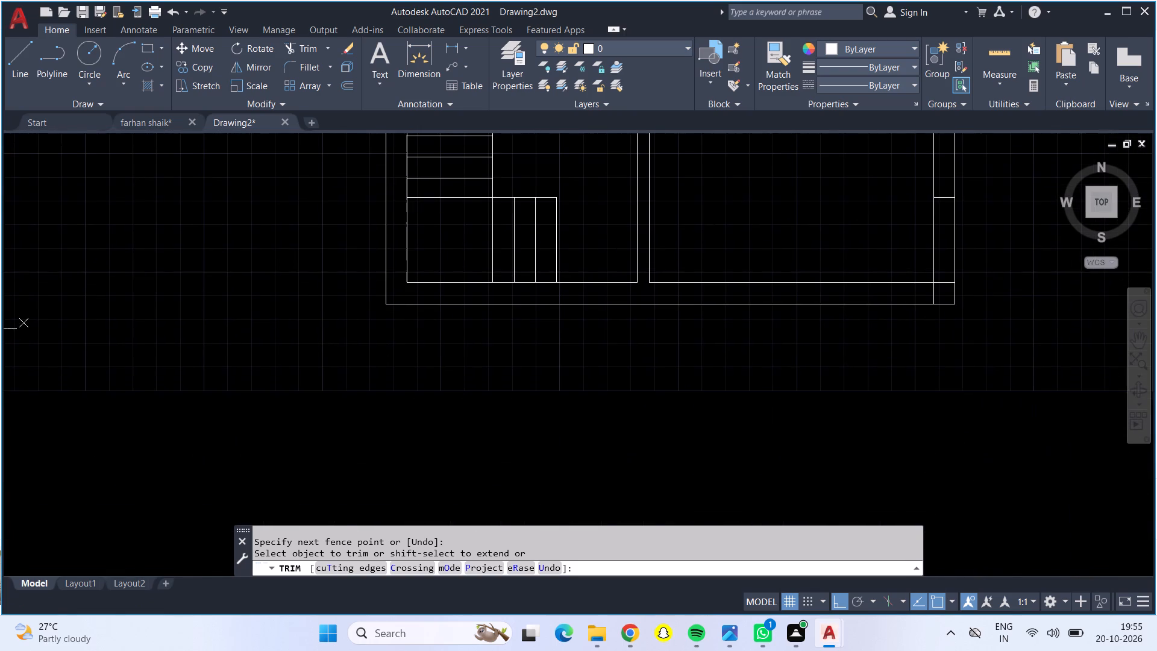
{"action": "middle_click_drag", "start_coordinate": [739, 263], "coordinate": [439, 493]}
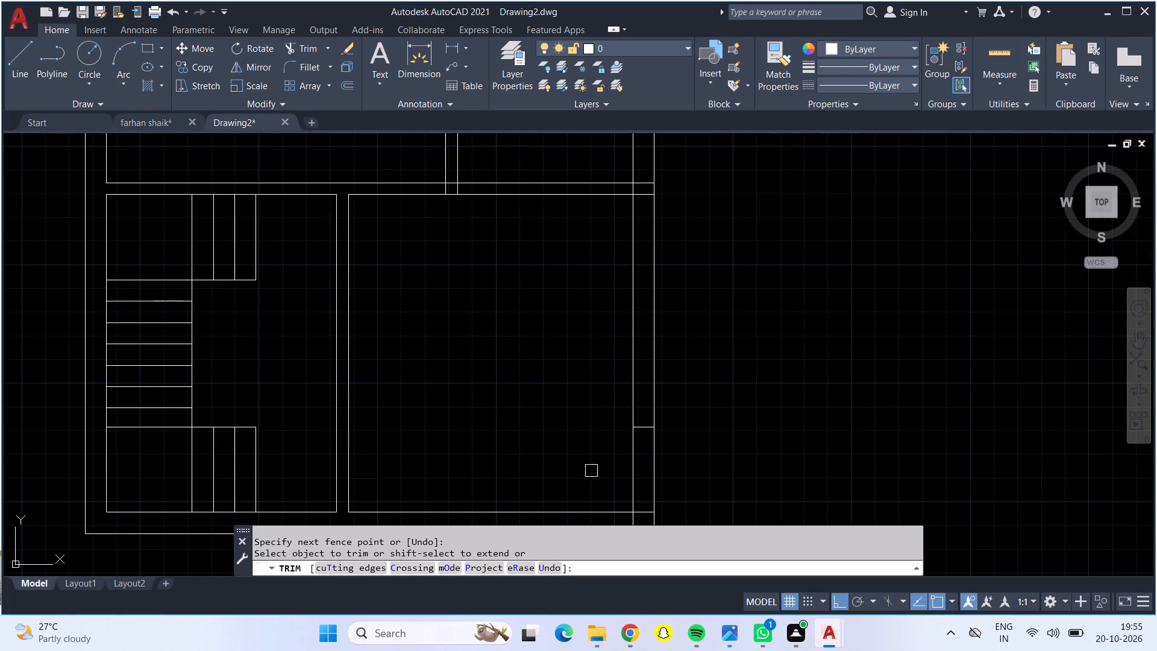
{"action": "scroll", "coordinate": [642, 516], "scroll_direction": "up", "scroll_amount": 4}
{"action": "left_click_drag", "start_coordinate": [640, 487], "coordinate": [636, 505]}
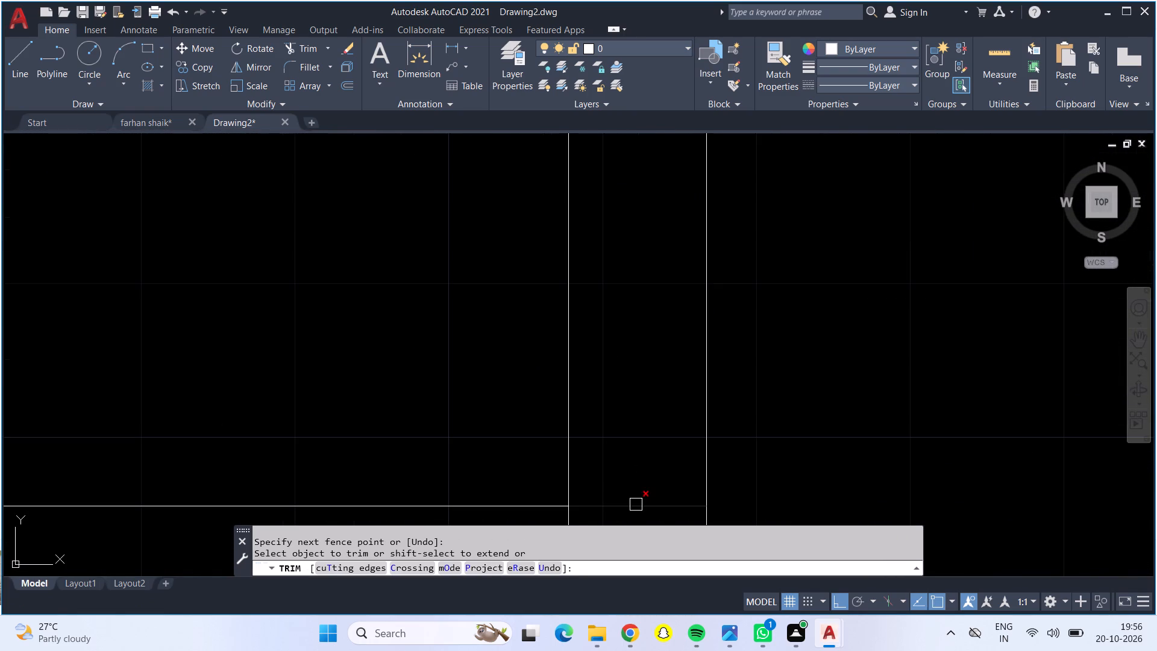
{"action": "middle_click_drag", "start_coordinate": [636, 505], "coordinate": [624, 352]}
{"action": "left_click_drag", "start_coordinate": [618, 379], "coordinate": [504, 432]}
{"action": "left_click_drag", "start_coordinate": [624, 331], "coordinate": [626, 337]}
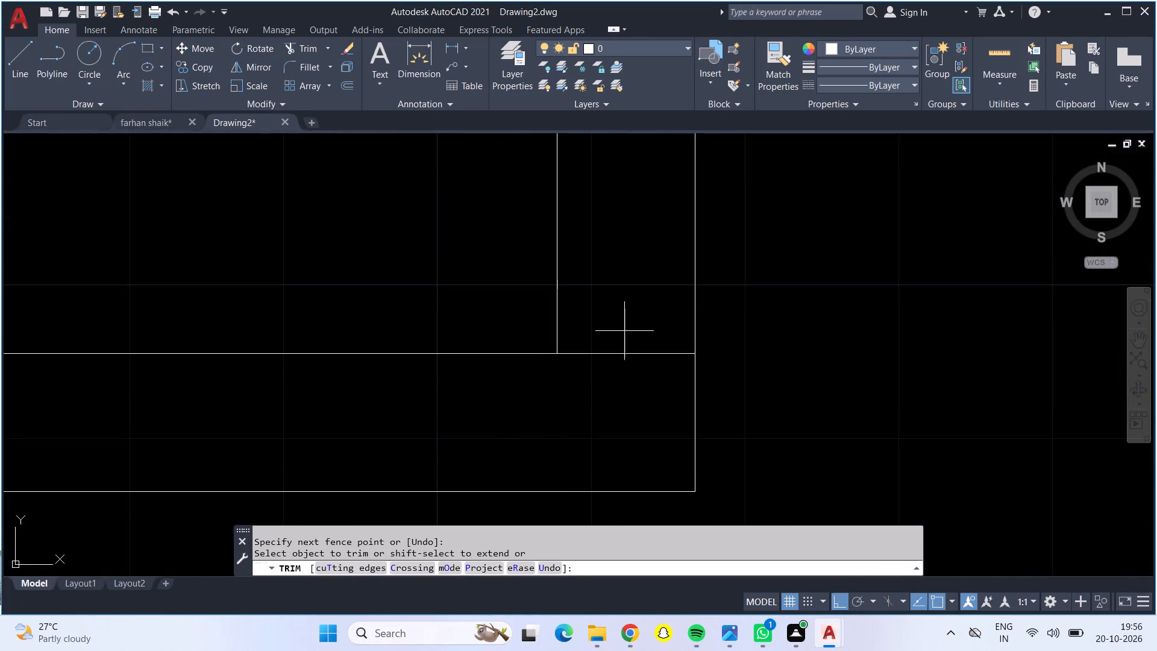
{"action": "left_click_drag", "start_coordinate": [626, 337], "coordinate": [624, 365]}
Remove the short stray horizontal line across the right outer wall beside the bottom right room.
{"action": "scroll", "coordinate": [624, 365], "scroll_direction": "down", "scroll_amount": 2}
{"action": "middle_click_drag", "start_coordinate": [624, 359], "coordinate": [614, 539]}
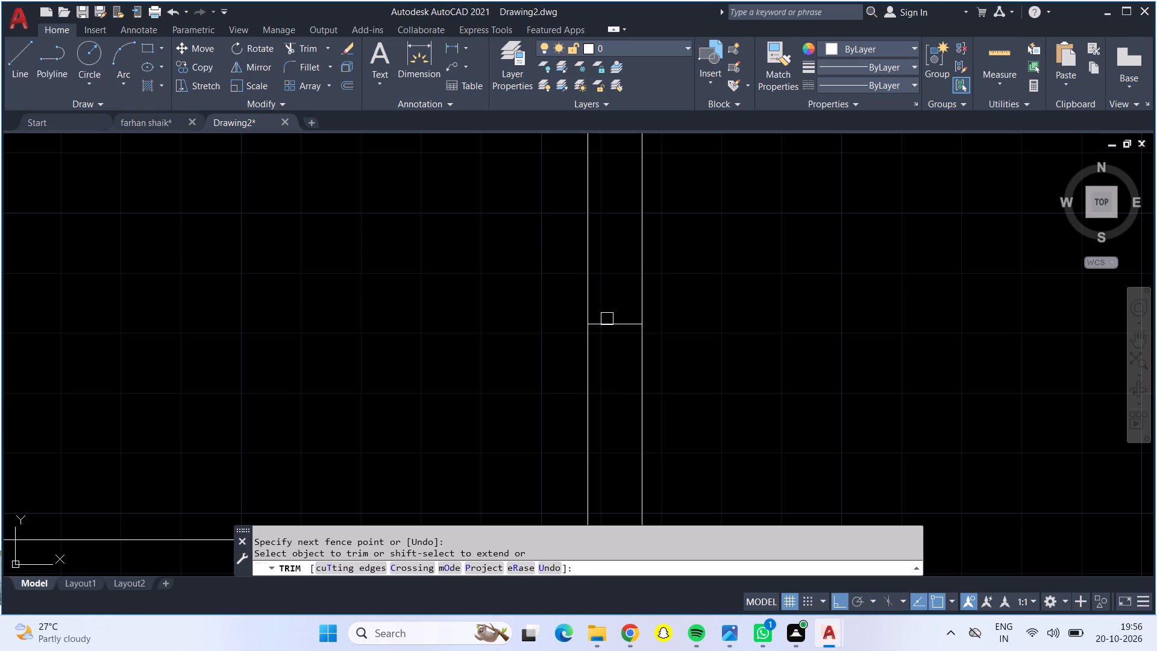
{"action": "left_click", "coordinate": [612, 328]}
Trim the overlapping lines where the partition above the bottom right room meets the right outer wall.
{"action": "scroll", "coordinate": [612, 328], "scroll_direction": "down", "scroll_amount": 3}
{"action": "scroll", "coordinate": [609, 181], "scroll_direction": "up", "scroll_amount": 5}
{"action": "middle_click_drag", "start_coordinate": [609, 181], "coordinate": [597, 387]}
{"action": "left_click_drag", "start_coordinate": [547, 387], "coordinate": [564, 386]}
{"action": "left_click", "coordinate": [598, 342]}
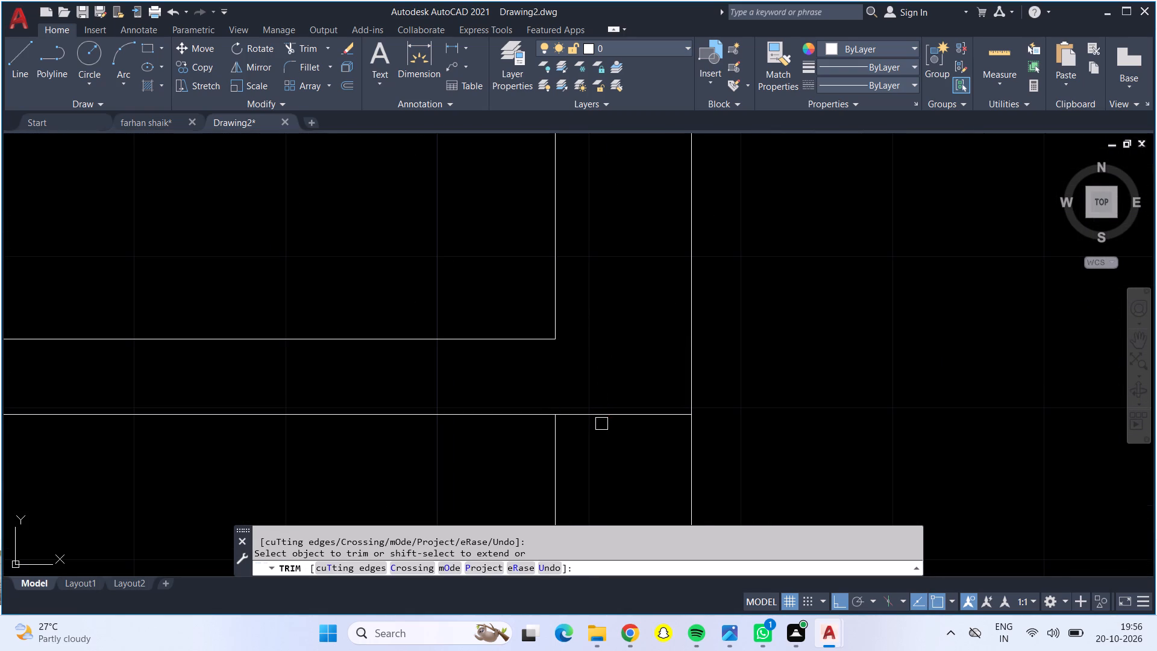
{"action": "left_click", "coordinate": [601, 424]}
{"action": "left_click", "coordinate": [605, 410]}
Trim the overlapping lines where the hall's short vertical partition meets the horizontal partition above the bottom rooms.
{"action": "scroll", "coordinate": [593, 382], "scroll_direction": "down", "scroll_amount": 3}
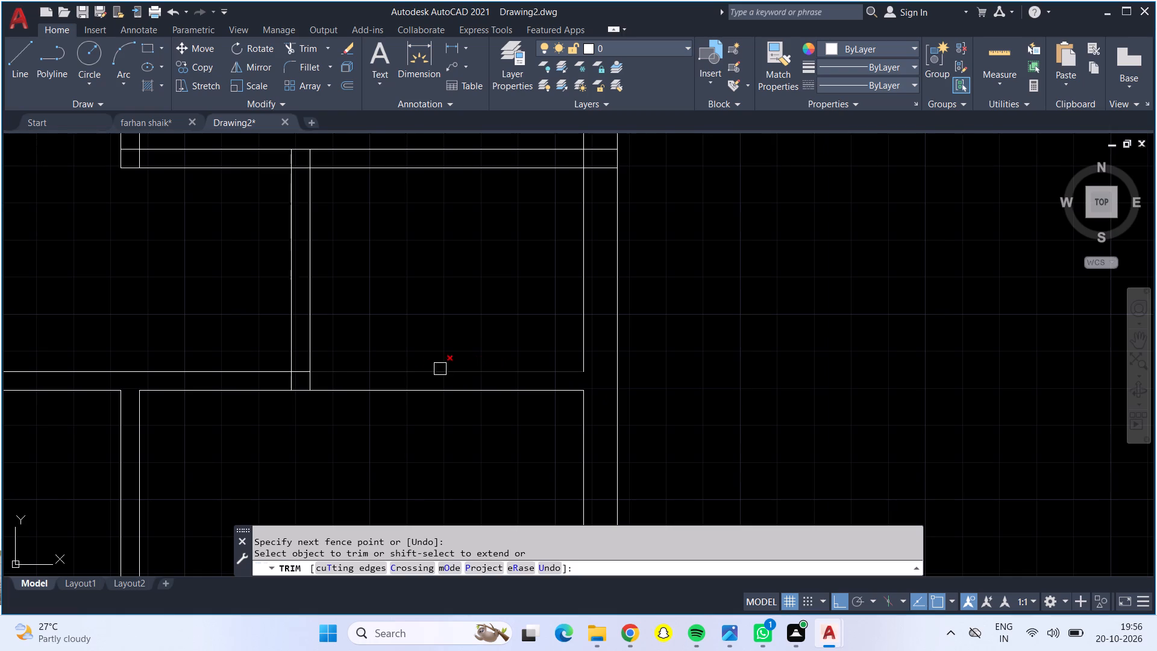
{"action": "scroll", "coordinate": [294, 379], "scroll_direction": "up", "scroll_amount": 5}
{"action": "left_click_drag", "start_coordinate": [190, 394], "coordinate": [346, 430]}
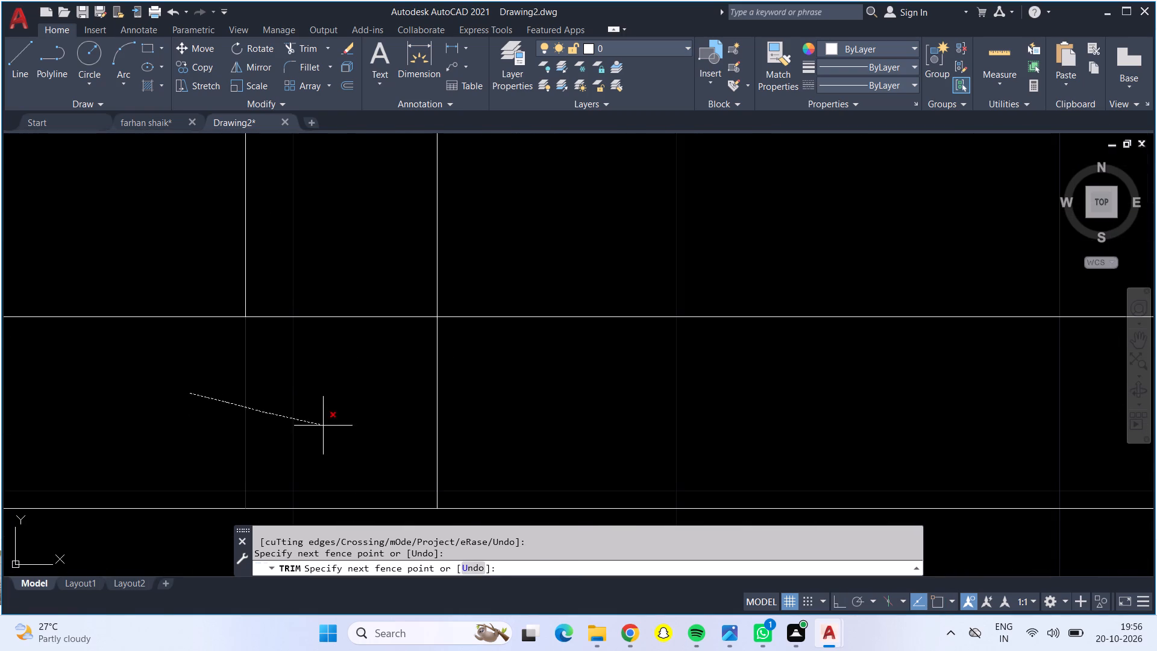
{"action": "left_click_drag", "start_coordinate": [346, 430], "coordinate": [479, 436]}
{"action": "left_click_drag", "start_coordinate": [327, 257], "coordinate": [342, 337]}
{"action": "scroll", "coordinate": [342, 339], "scroll_direction": "up", "scroll_amount": 1}
{"action": "scroll", "coordinate": [342, 339], "scroll_direction": "down", "scroll_amount": 4}
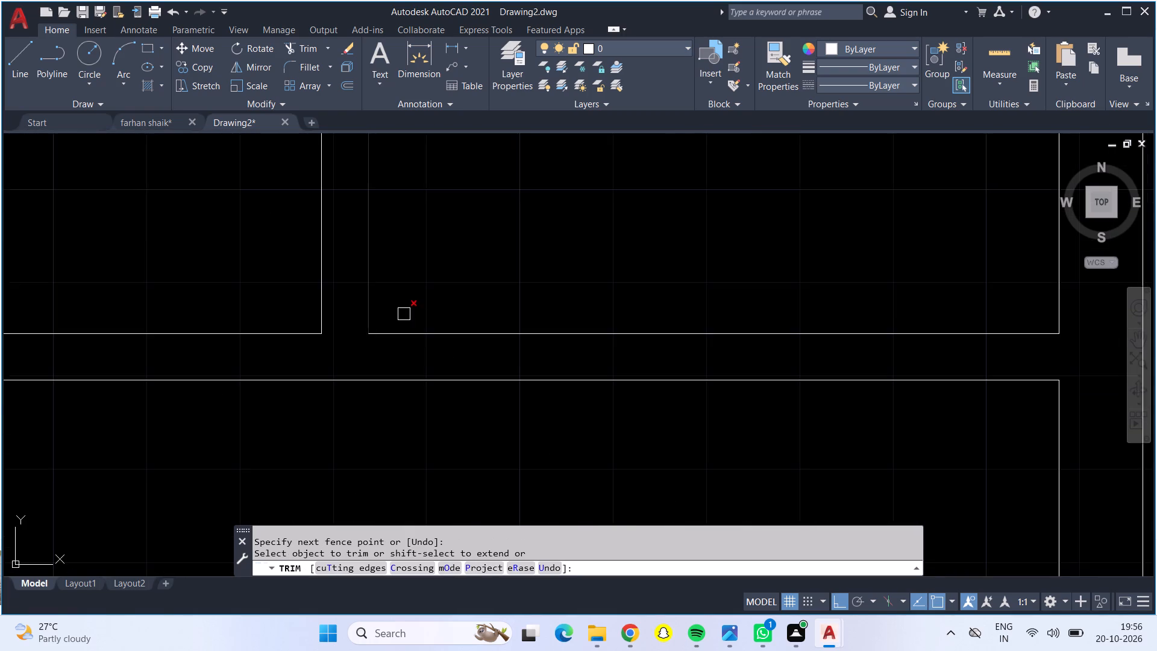
Trim the overlapping lines at the upper end of the hall's short vertical partition, where it meets the horizontal partition.
{"action": "scroll", "coordinate": [439, 279], "scroll_direction": "down", "scroll_amount": 3}
{"action": "middle_click_drag", "start_coordinate": [468, 246], "coordinate": [515, 418]}
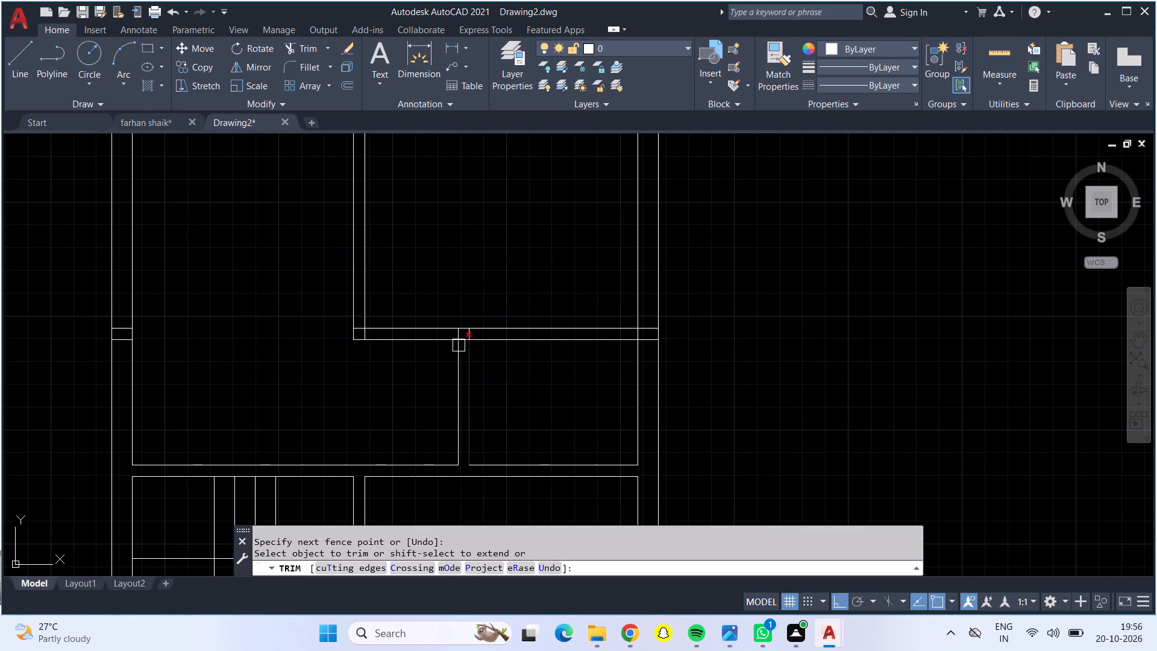
{"action": "scroll", "coordinate": [456, 341], "scroll_direction": "up", "scroll_amount": 5}
{"action": "left_click_drag", "start_coordinate": [443, 267], "coordinate": [603, 266]}
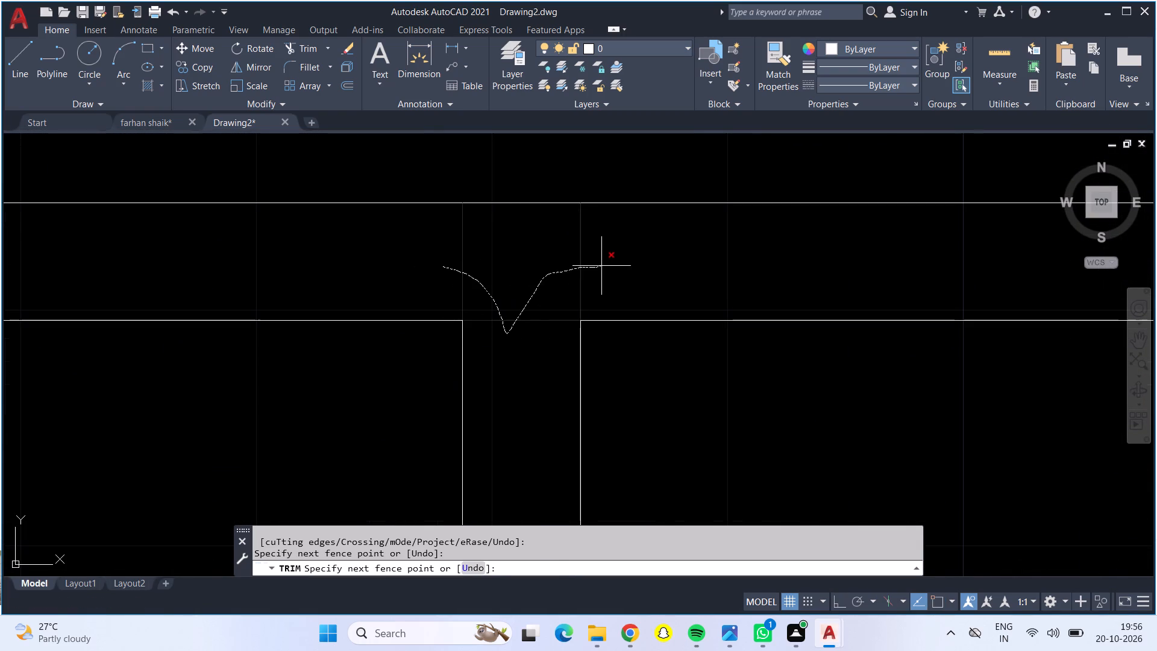
{"action": "left_click_drag", "start_coordinate": [603, 266], "coordinate": [604, 266]}
Trim the overlapping lines where the horizontal partition below the large right room meets the right outer wall.
{"action": "scroll", "coordinate": [592, 285], "scroll_direction": "down", "scroll_amount": 5}
{"action": "middle_click_drag", "start_coordinate": [643, 344], "coordinate": [439, 400]}
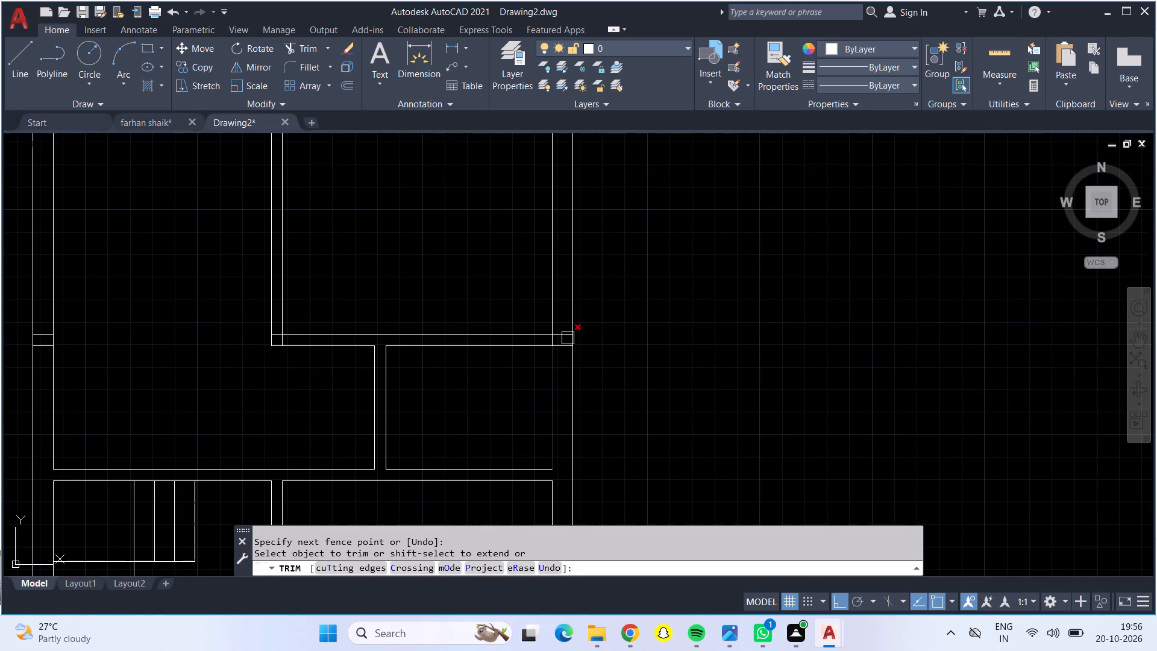
{"action": "scroll", "coordinate": [568, 338], "scroll_direction": "up", "scroll_amount": 5}
{"action": "left_click_drag", "start_coordinate": [346, 339], "coordinate": [455, 408]}
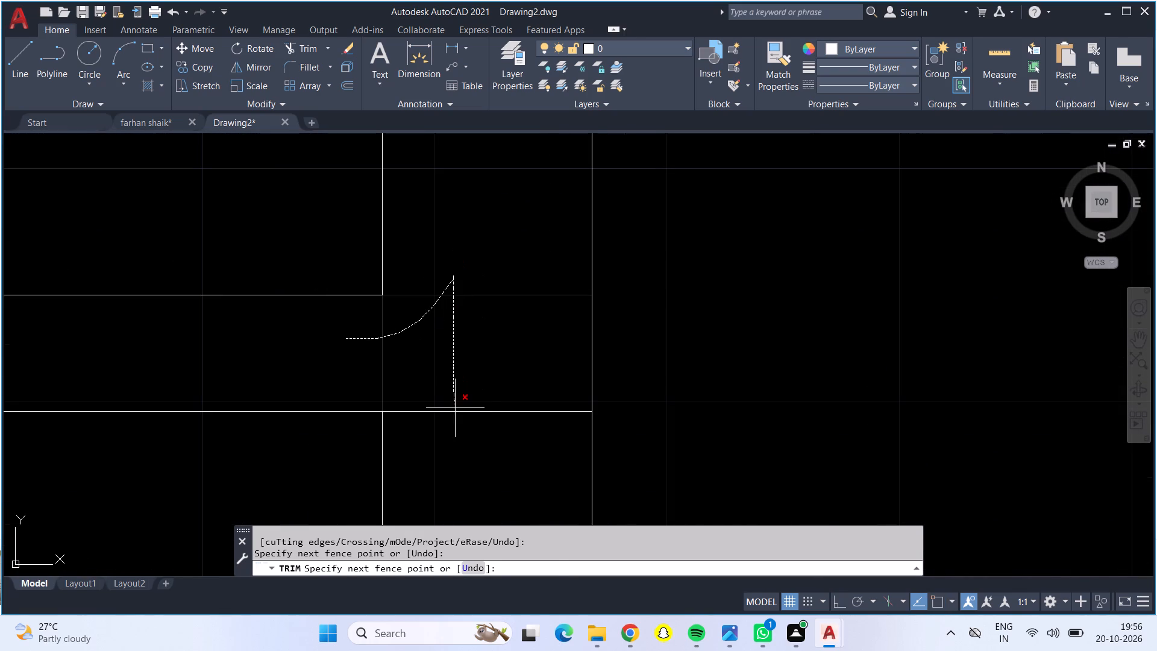
{"action": "left_click_drag", "start_coordinate": [455, 408], "coordinate": [457, 426]}
Trim the overlapping partition lines at the lower left corner of the large right room.
{"action": "scroll", "coordinate": [457, 418], "scroll_direction": "down", "scroll_amount": 5}
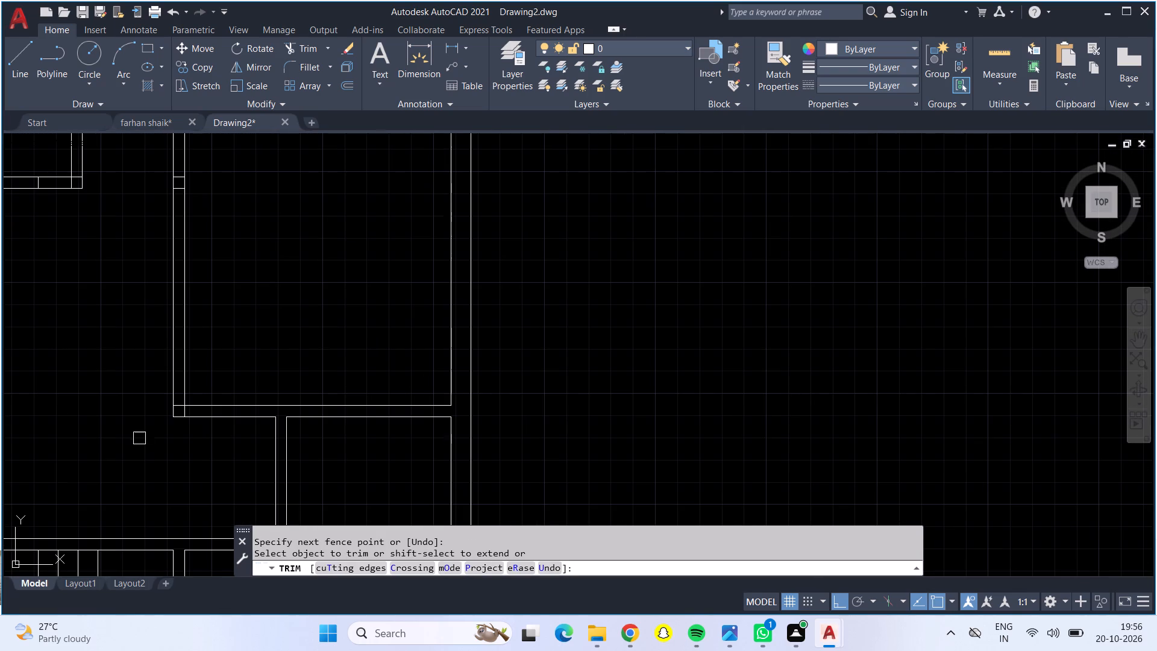
{"action": "scroll", "coordinate": [175, 412], "scroll_direction": "up", "scroll_amount": 5}
{"action": "left_click_drag", "start_coordinate": [181, 371], "coordinate": [273, 451]}
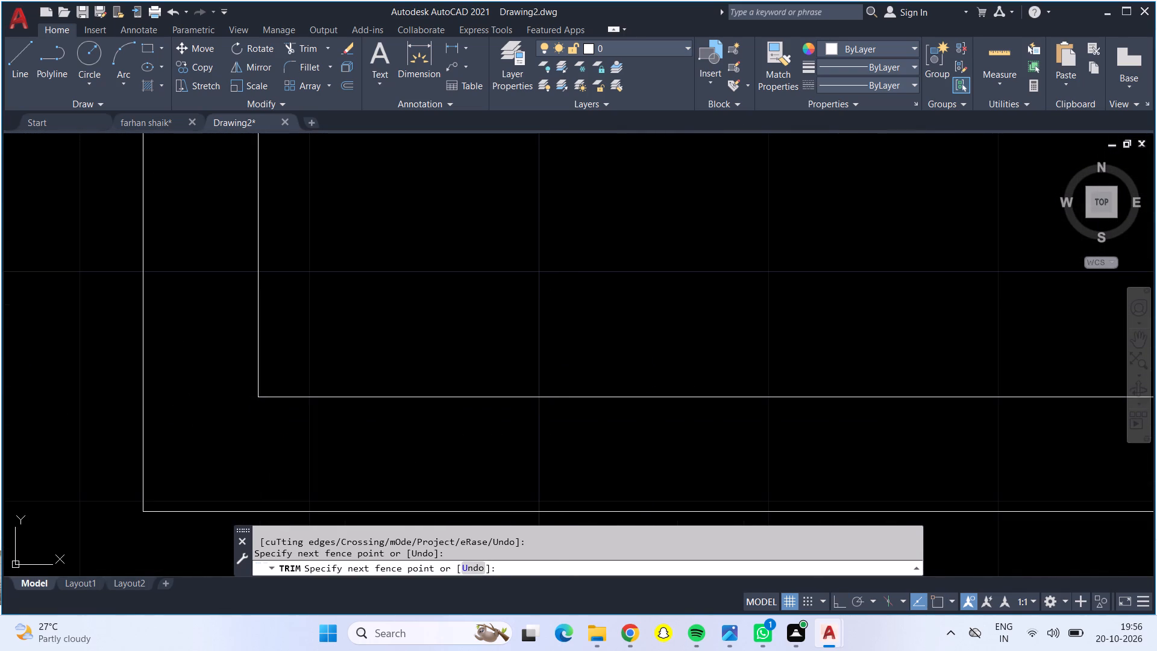
Trim the leftover short cross lines inside the central vertical partition, level with the small left room's lower partition.
{"action": "scroll", "coordinate": [273, 451], "scroll_direction": "down", "scroll_amount": 5}
{"action": "middle_click_drag", "start_coordinate": [326, 341], "coordinate": [442, 501]}
{"action": "scroll", "coordinate": [380, 400], "scroll_direction": "up", "scroll_amount": 3}
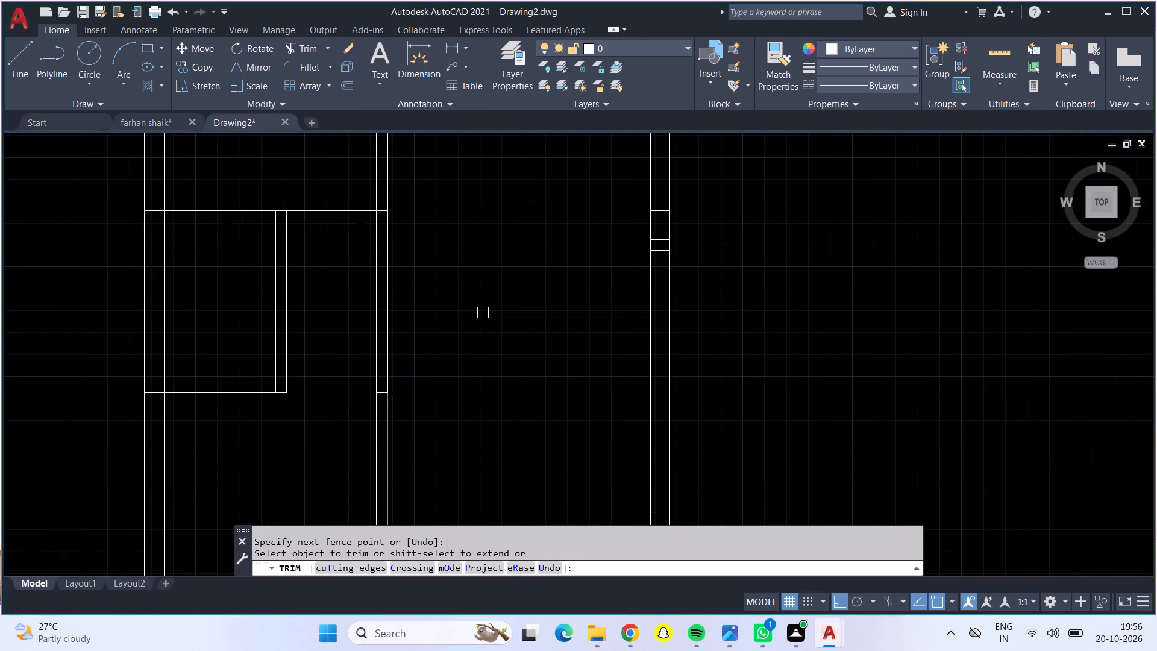
{"action": "scroll", "coordinate": [379, 400], "scroll_direction": "up", "scroll_amount": 2}
{"action": "left_click_drag", "start_coordinate": [403, 146], "coordinate": [372, 398]}
{"action": "scroll", "coordinate": [382, 389], "scroll_direction": "down", "scroll_amount": 4}
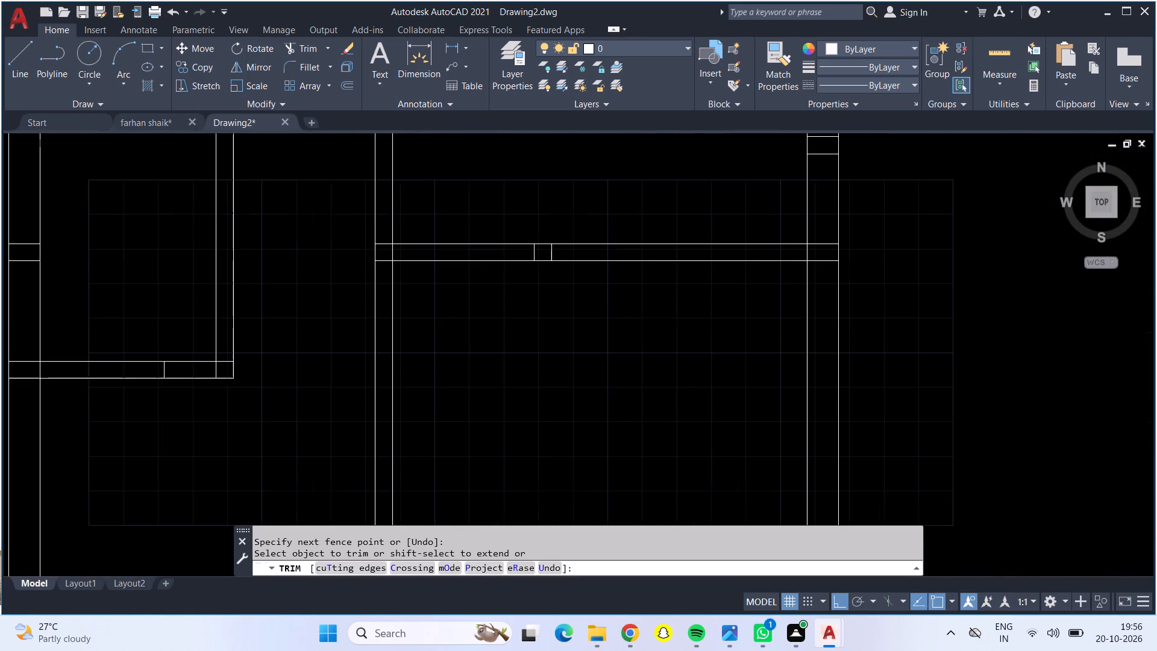
Trim the overlapping lines where the partition between the two upper right rooms meets the central vertical partition.
{"action": "middle_click_drag", "start_coordinate": [424, 336], "coordinate": [495, 504]}
{"action": "scroll", "coordinate": [455, 430], "scroll_direction": "up", "scroll_amount": 5}
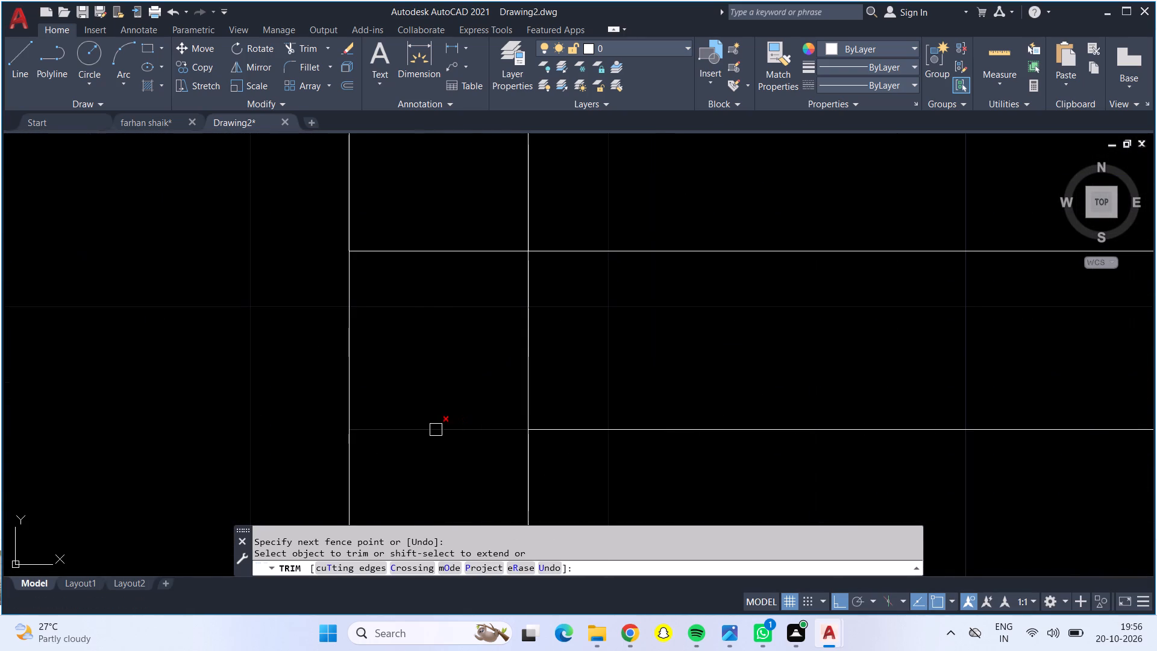
{"action": "left_click_drag", "start_coordinate": [436, 198], "coordinate": [599, 291]}
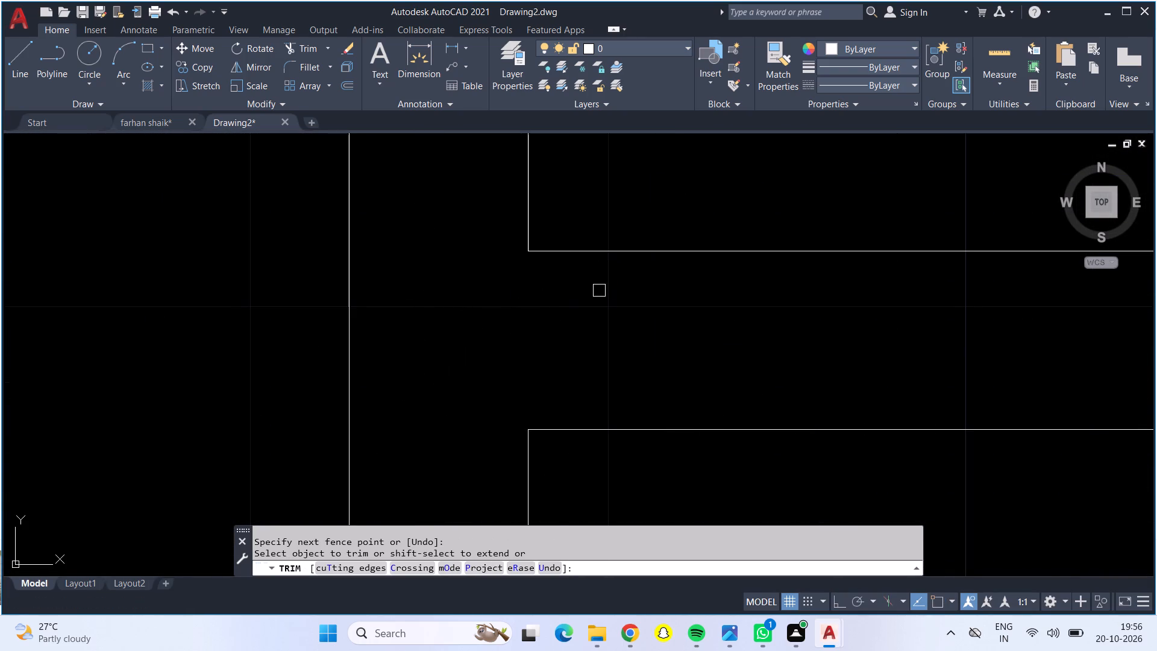
{"action": "scroll", "coordinate": [571, 331], "scroll_direction": "down", "scroll_amount": 4}
Trim the two leftover short cross lines inside the horizontal partition between the two upper right rooms.
{"action": "scroll", "coordinate": [762, 339], "scroll_direction": "up", "scroll_amount": 3}
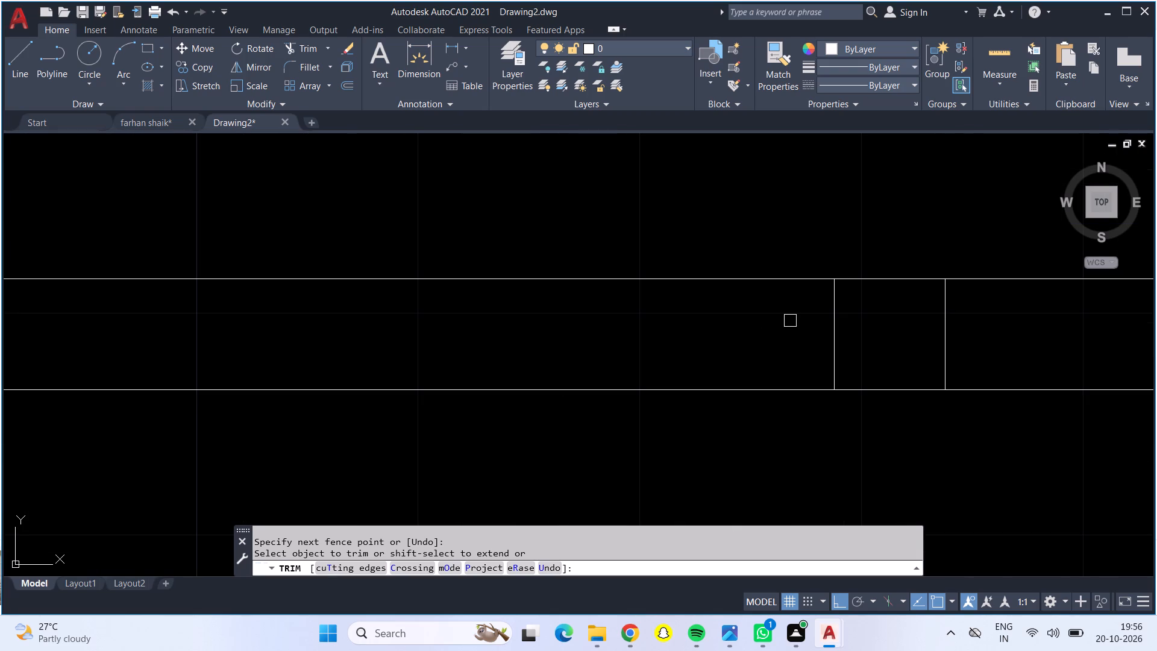
{"action": "left_click_drag", "start_coordinate": [791, 319], "coordinate": [938, 322]}
{"action": "left_click_drag", "start_coordinate": [952, 321], "coordinate": [950, 319]}
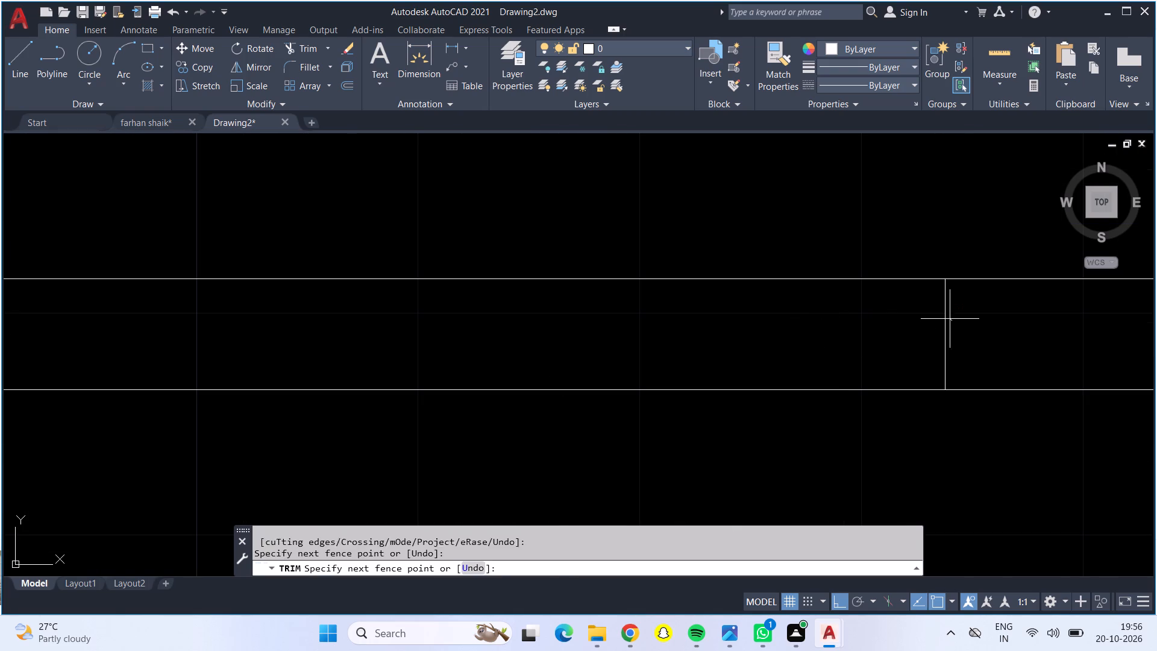
{"action": "left_click_drag", "start_coordinate": [950, 319], "coordinate": [942, 319]}
{"action": "left_click", "coordinate": [926, 320]}
{"action": "scroll", "coordinate": [914, 330], "scroll_direction": "down", "scroll_amount": 2}
{"action": "scroll", "coordinate": [917, 399], "scroll_direction": "down", "scroll_amount": 1}
Trim the overlapping lines where the partition between the two upper right rooms meets the right outer wall.
{"action": "middle_click_drag", "start_coordinate": [909, 403], "coordinate": [419, 469]}
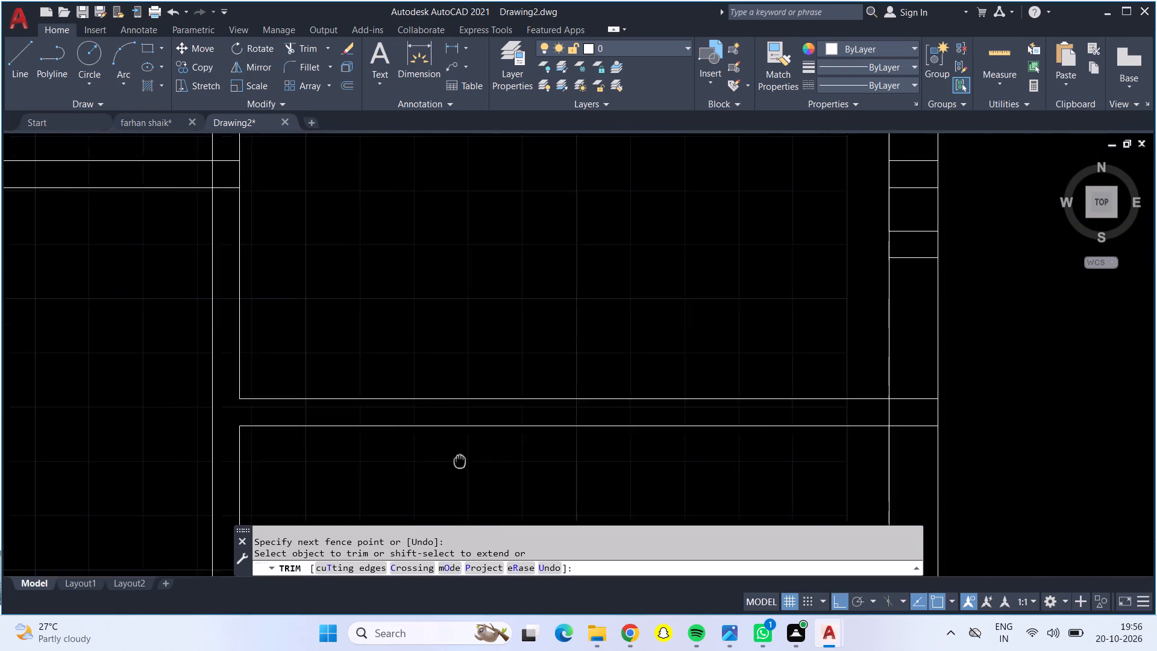
{"action": "middle_click_drag", "start_coordinate": [419, 469], "coordinate": [354, 483]}
{"action": "scroll", "coordinate": [780, 445], "scroll_direction": "up", "scroll_amount": 3}
{"action": "left_click_drag", "start_coordinate": [685, 418], "coordinate": [730, 417]}
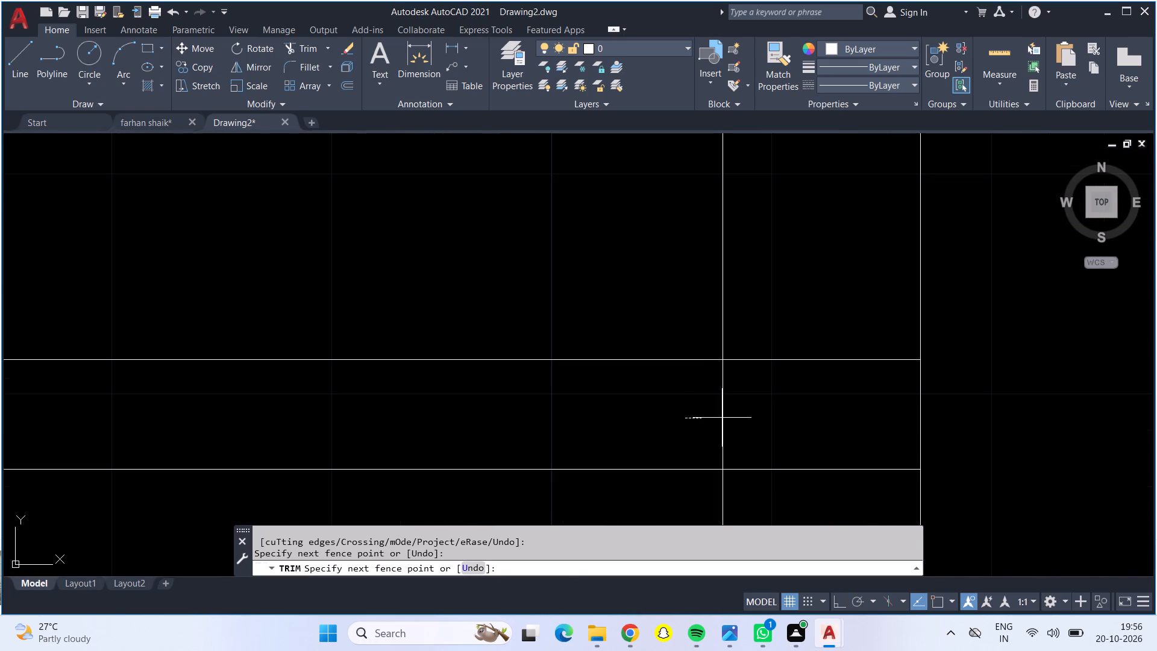
{"action": "left_click_drag", "start_coordinate": [730, 417], "coordinate": [797, 480]}
{"action": "scroll", "coordinate": [795, 461], "scroll_direction": "down", "scroll_amount": 3}
Trim the four leftover short cross lines inside the right outer wall beside the upper right room.
{"action": "middle_click_drag", "start_coordinate": [689, 372], "coordinate": [477, 523]}
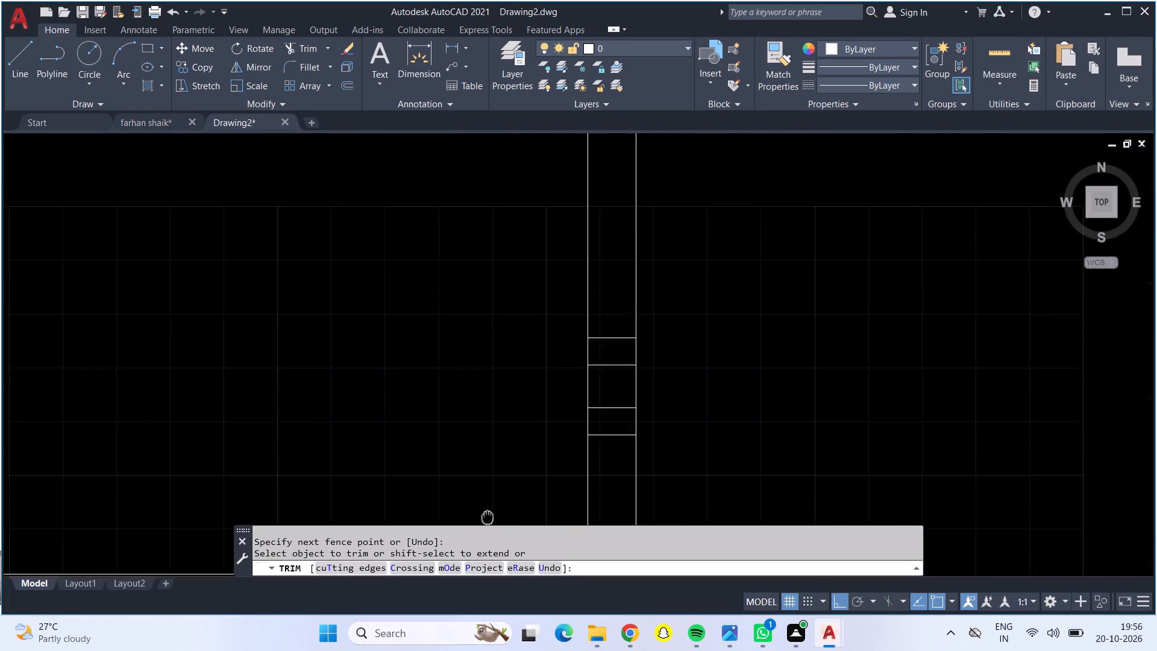
{"action": "middle_click_drag", "start_coordinate": [477, 523], "coordinate": [468, 526]}
{"action": "left_click", "coordinate": [573, 470]}
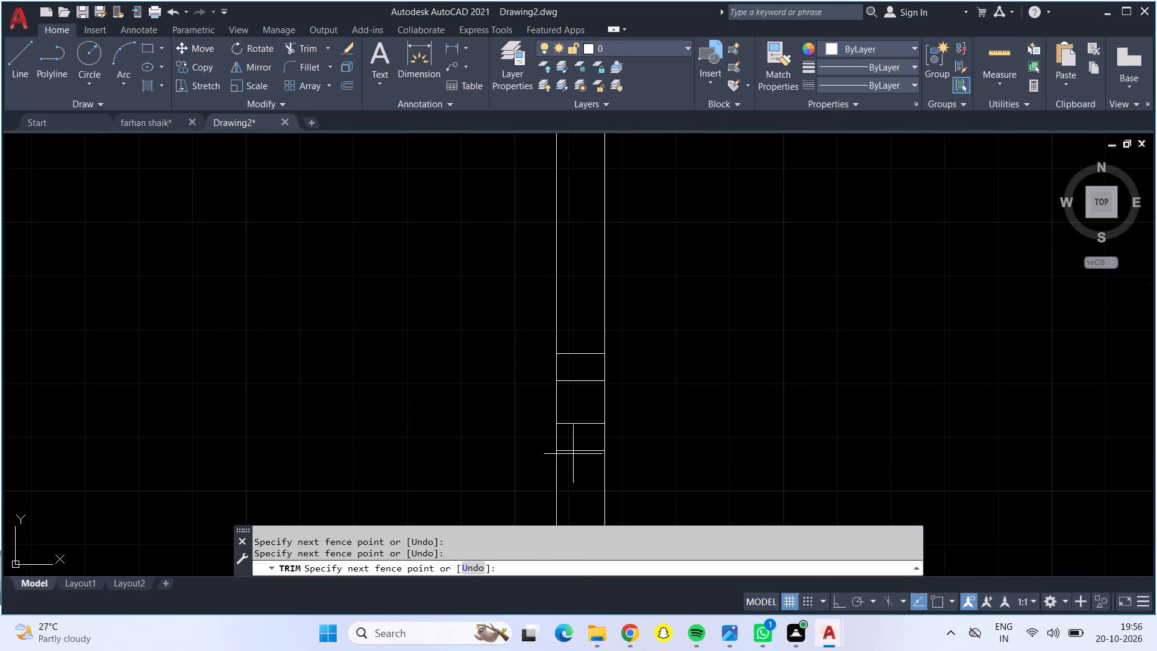
{"action": "left_click", "coordinate": [577, 337]}
{"action": "scroll", "coordinate": [577, 336], "scroll_direction": "down", "scroll_amount": 3}
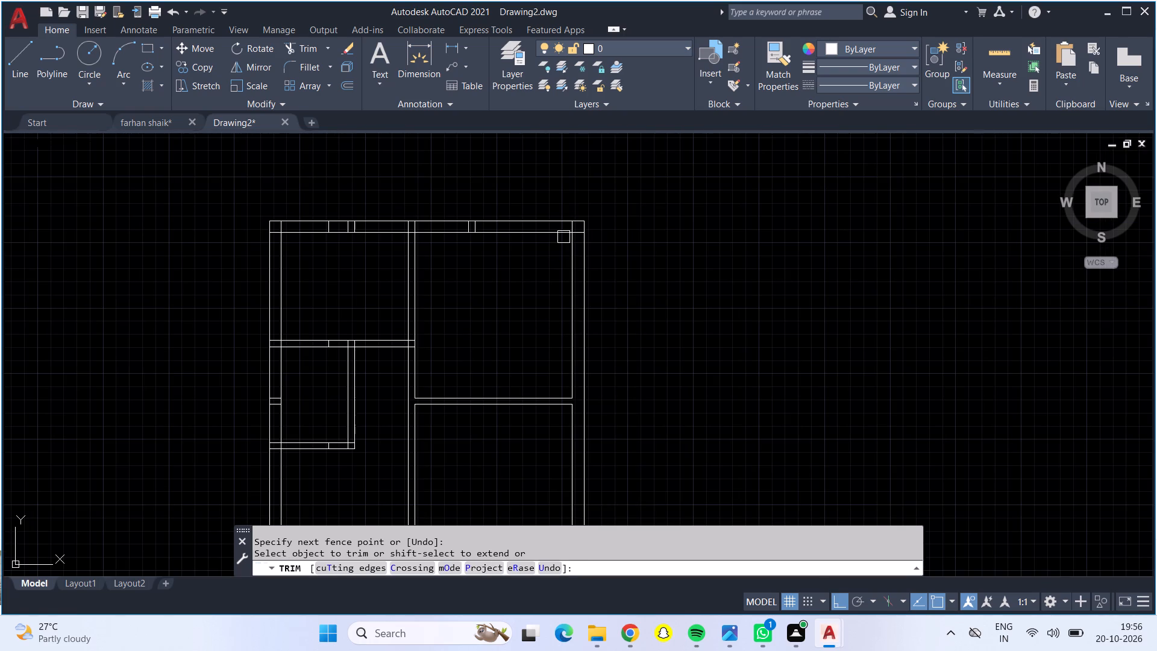
Trim the overlapping lines at the upper right corner of the outer walls.
{"action": "scroll", "coordinate": [564, 230], "scroll_direction": "up", "scroll_amount": 5}
{"action": "left_click_drag", "start_coordinate": [615, 193], "coordinate": [679, 276]}
{"action": "scroll", "coordinate": [674, 277], "scroll_direction": "down", "scroll_amount": 1}
{"action": "left_click", "coordinate": [667, 270]}
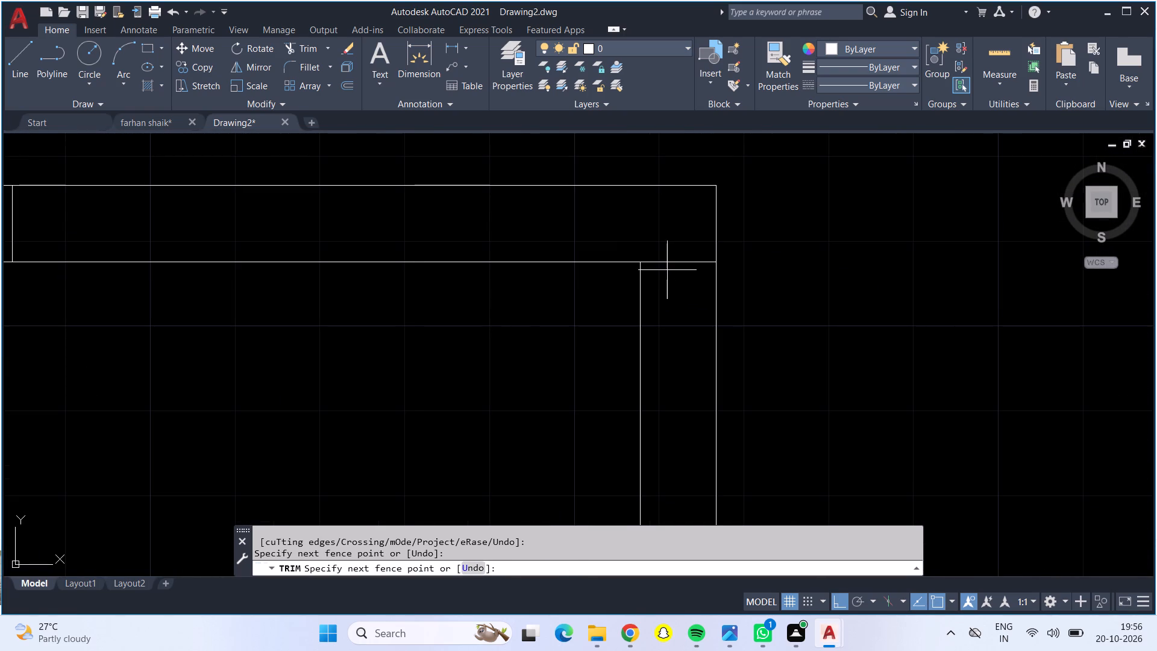
{"action": "left_click", "coordinate": [666, 256]}
{"action": "scroll", "coordinate": [666, 253], "scroll_direction": "down", "scroll_amount": 4}
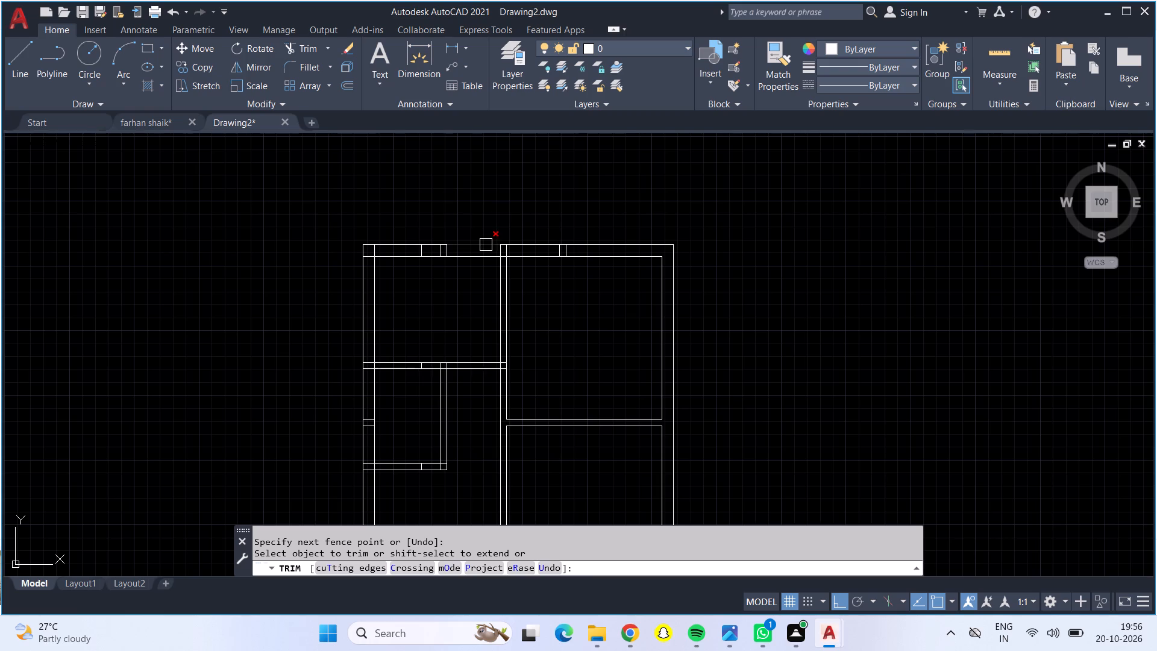
Trim the overlapping lines where the central vertical partition meets the top outer wall.
{"action": "scroll", "coordinate": [486, 245], "scroll_direction": "up", "scroll_amount": 5}
{"action": "left_click_drag", "start_coordinate": [515, 271], "coordinate": [652, 344]}
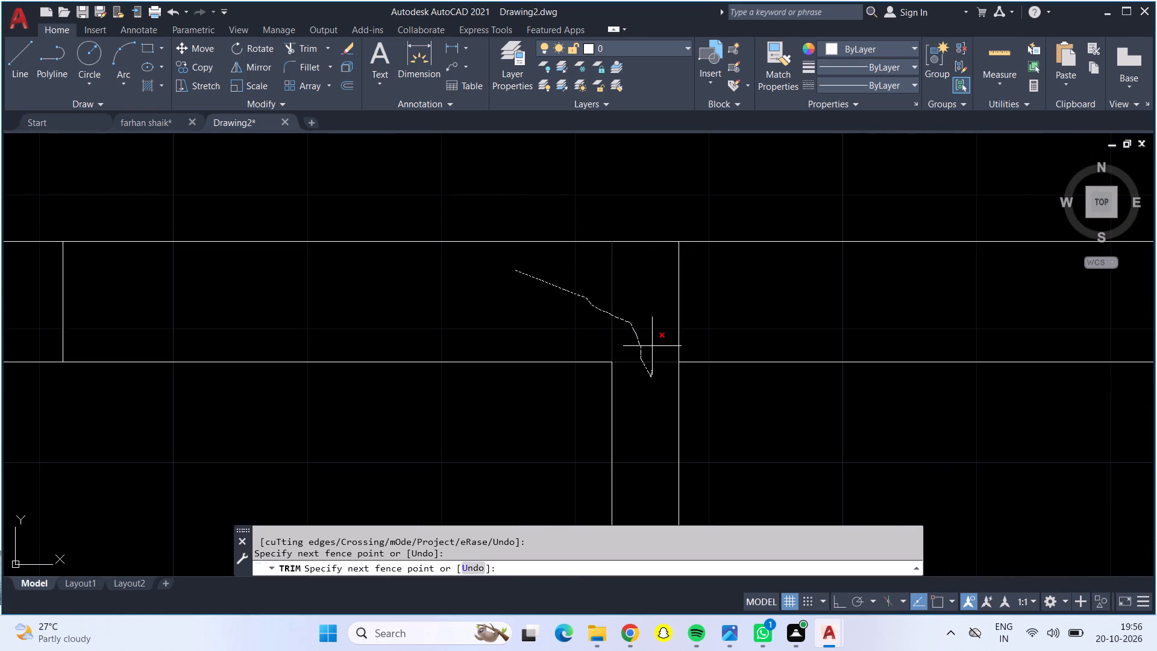
{"action": "left_click_drag", "start_coordinate": [652, 344], "coordinate": [695, 333]}
{"action": "scroll", "coordinate": [706, 334], "scroll_direction": "down", "scroll_amount": 3}
Trim the leftover short cross lines inside the top outer wall on both sides of the central partition.
{"action": "scroll", "coordinate": [851, 332], "scroll_direction": "up", "scroll_amount": 3}
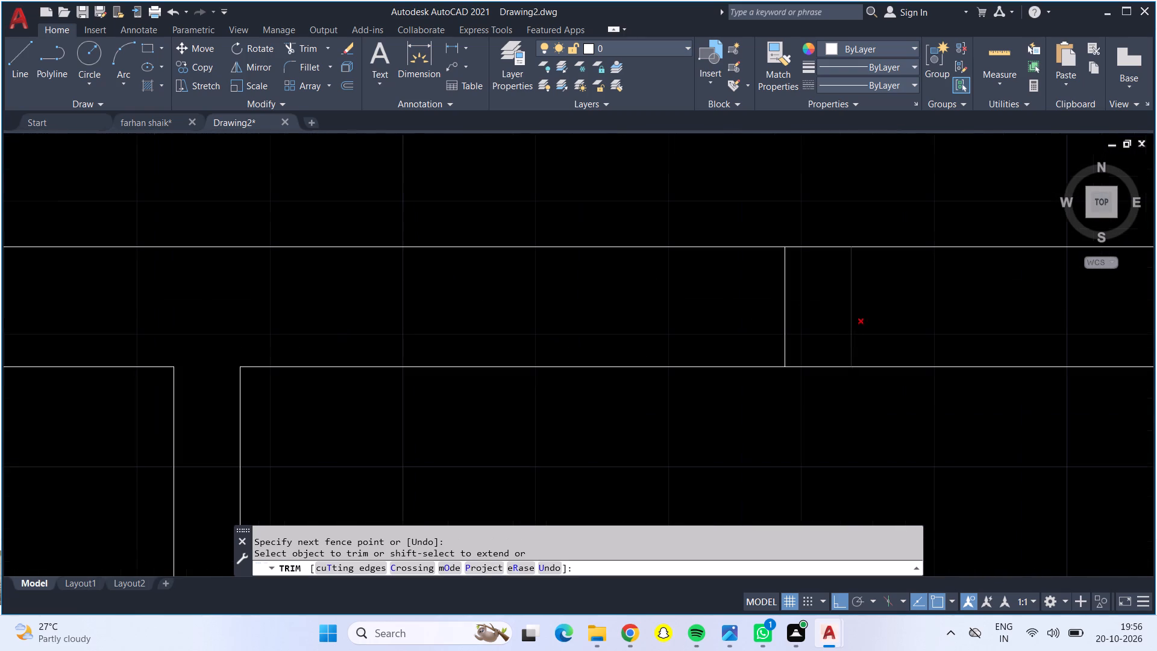
{"action": "left_click_drag", "start_coordinate": [876, 310], "coordinate": [713, 309]}
{"action": "scroll", "coordinate": [701, 306], "scroll_direction": "down", "scroll_amount": 3}
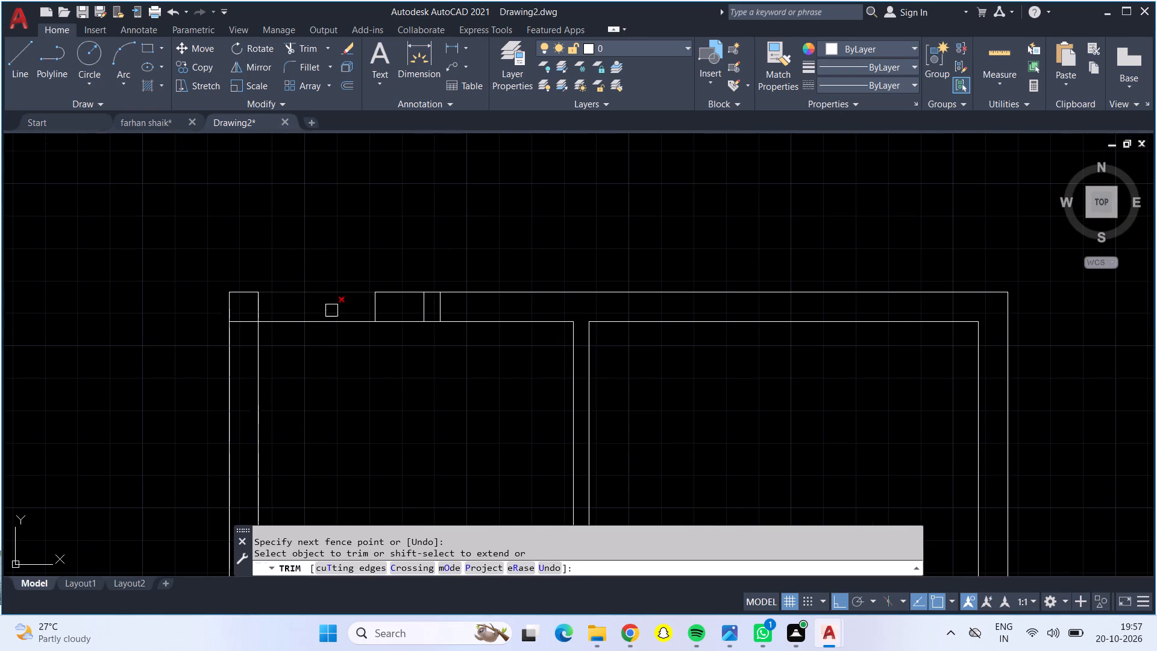
{"action": "scroll", "coordinate": [343, 317], "scroll_direction": "up", "scroll_amount": 3}
{"action": "left_click_drag", "start_coordinate": [440, 268], "coordinate": [753, 299]}
{"action": "scroll", "coordinate": [739, 301], "scroll_direction": "down", "scroll_amount": 2}
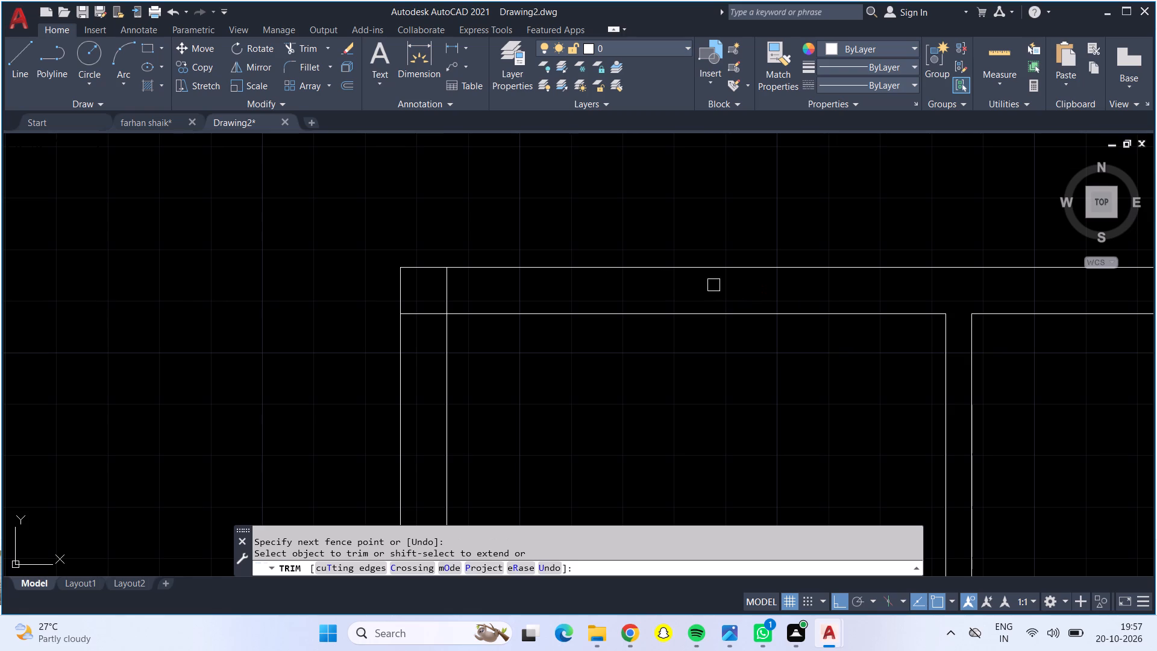
Trim the overlapping lines at the upper left corner of the outer walls.
{"action": "left_click", "coordinate": [427, 309]}
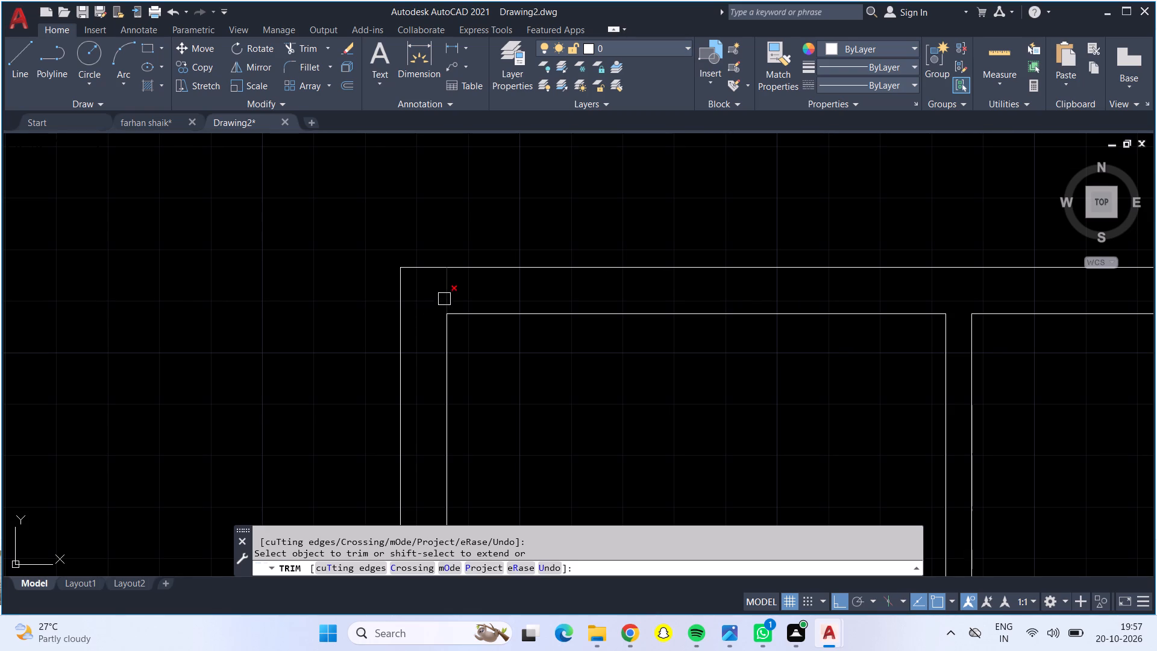
{"action": "left_click", "coordinate": [448, 289]}
{"action": "scroll", "coordinate": [448, 289], "scroll_direction": "down", "scroll_amount": 4}
Trim the overlapping lines where the partition below the upper left room meets the left outer wall.
{"action": "scroll", "coordinate": [447, 370], "scroll_direction": "up", "scroll_amount": 5}
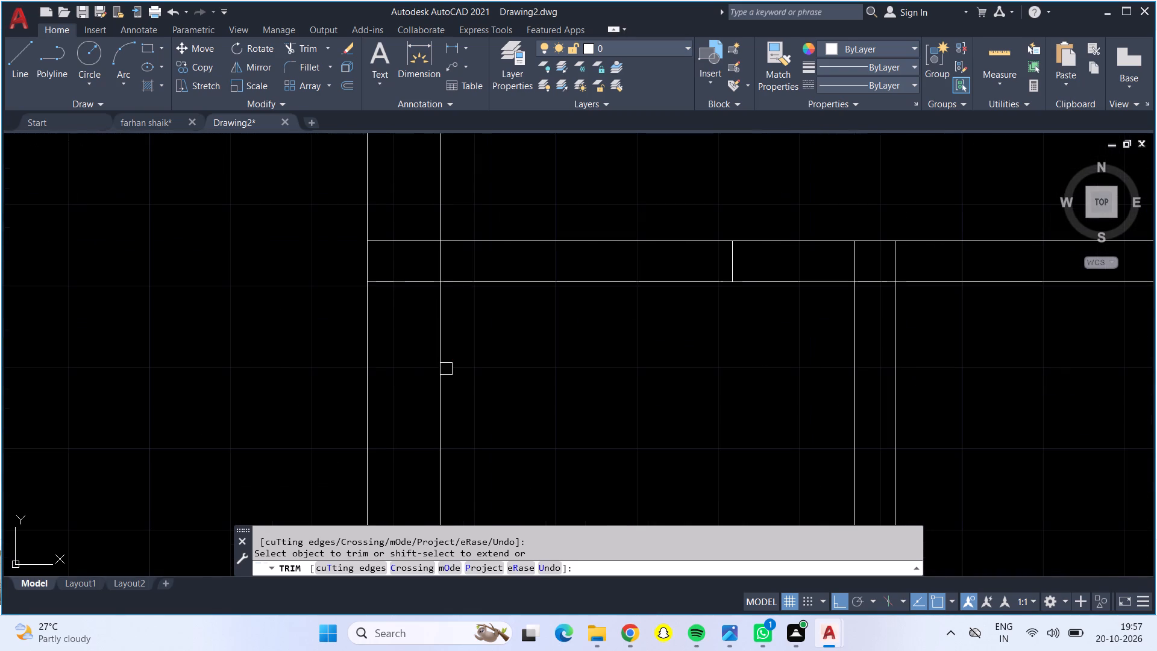
{"action": "left_click_drag", "start_coordinate": [405, 217], "coordinate": [402, 299]}
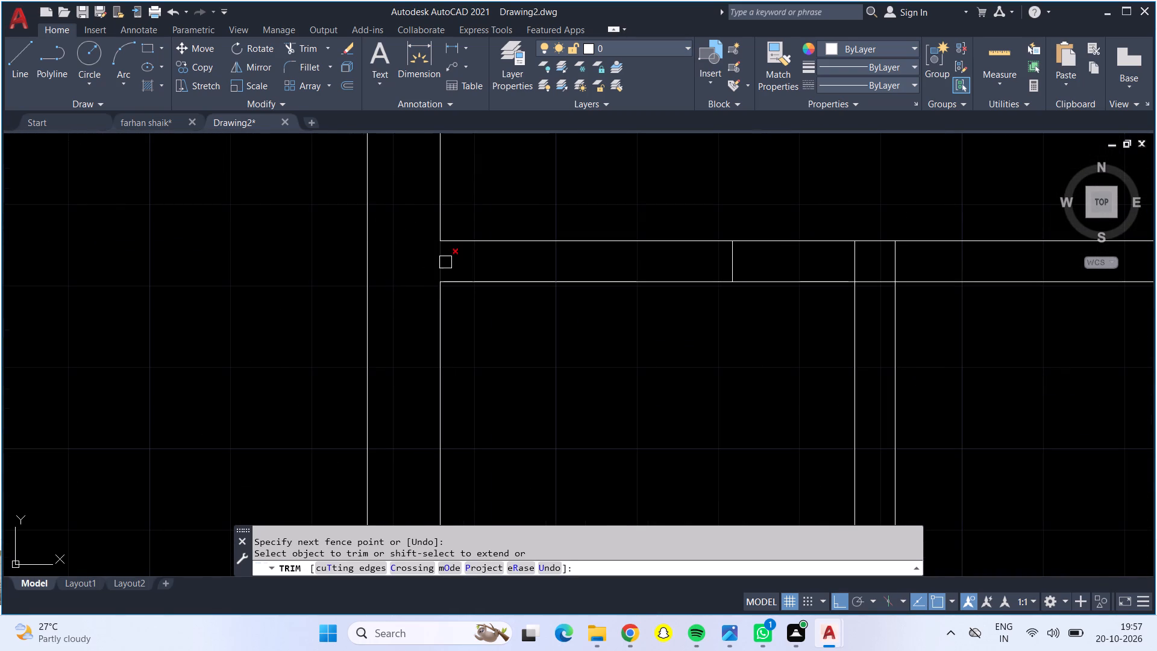
{"action": "left_click", "coordinate": [445, 262]}
Trim the stray cross line in the partition below the upper left room and its junction with the small room's vertical partition.
{"action": "left_click", "coordinate": [730, 262]}
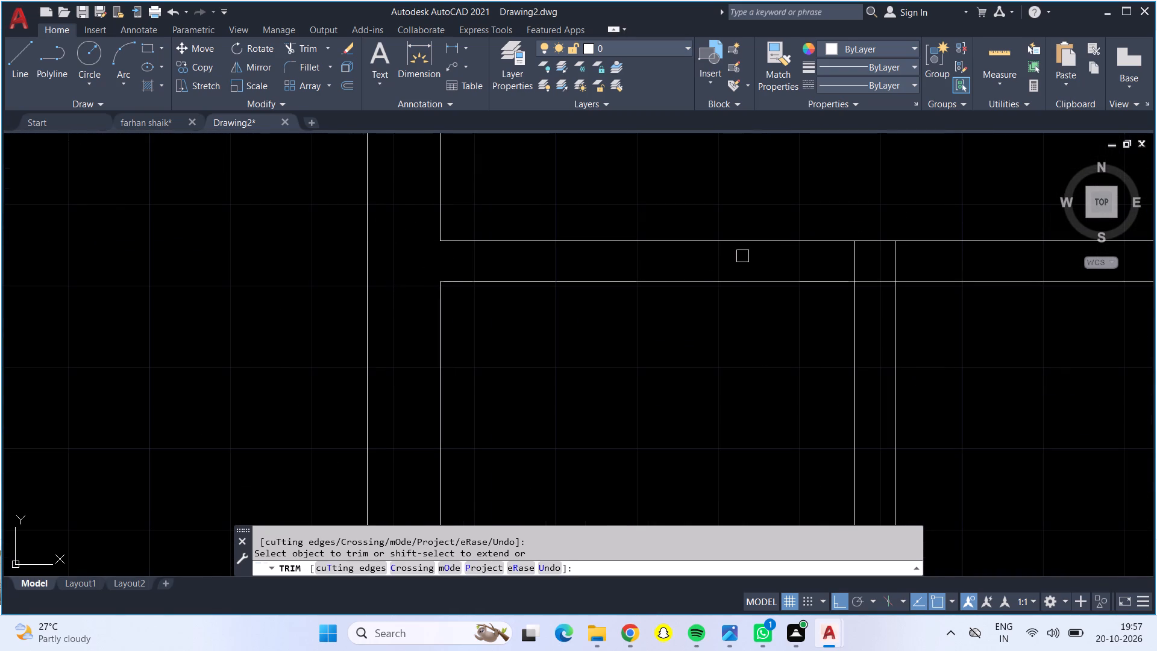
{"action": "left_click", "coordinate": [859, 257]}
{"action": "left_click", "coordinate": [871, 282]}
{"action": "left_click", "coordinate": [900, 265]}
{"action": "scroll", "coordinate": [901, 266], "scroll_direction": "down", "scroll_amount": 3}
Trim the two leftover short cross lines inside the left outer wall beside the small left room.
{"action": "scroll", "coordinate": [785, 374], "scroll_direction": "up", "scroll_amount": 5}
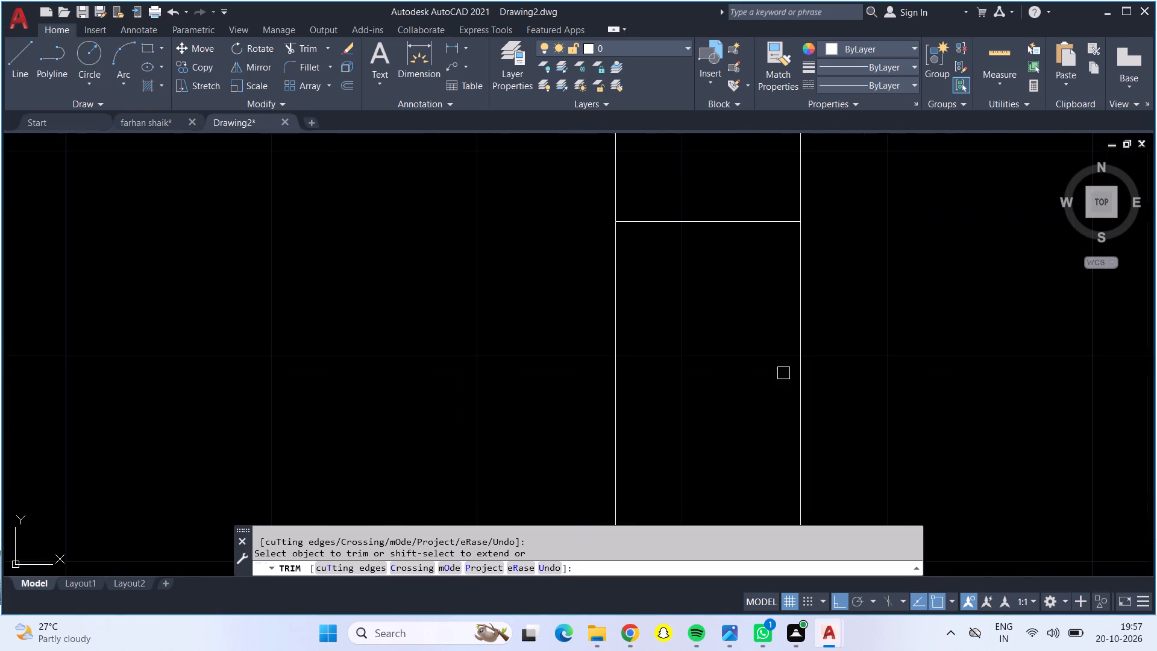
{"action": "middle_click", "coordinate": [733, 213]}
{"action": "left_click_drag", "start_coordinate": [733, 213], "coordinate": [724, 306]}
{"action": "scroll", "coordinate": [724, 306], "scroll_direction": "down", "scroll_amount": 1}
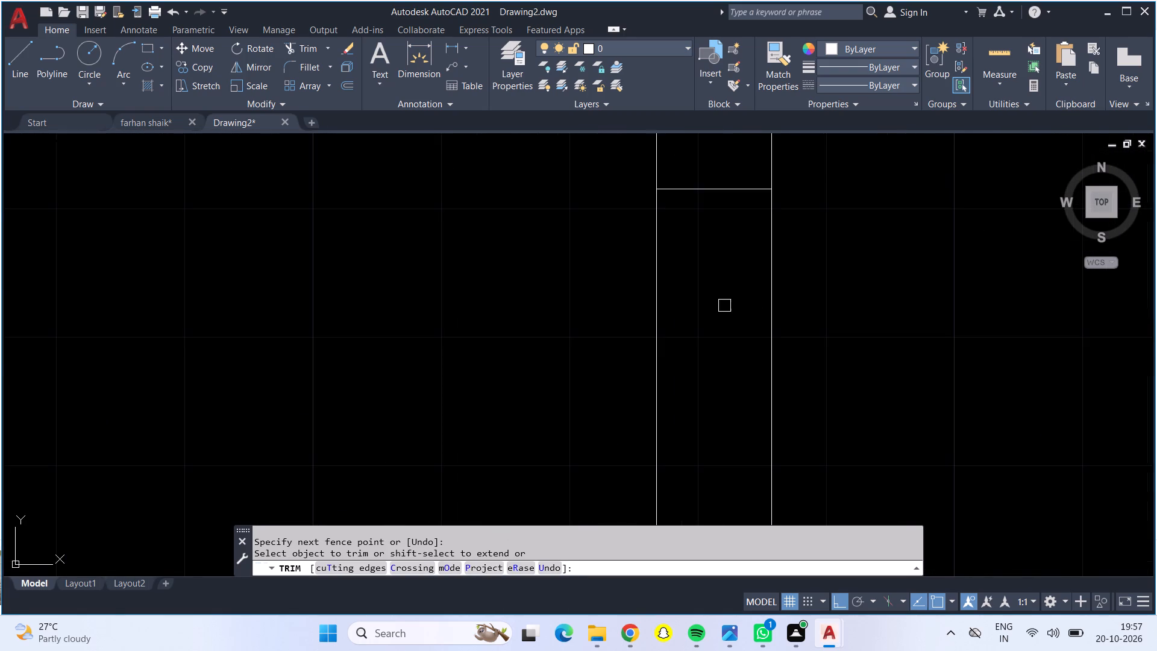
{"action": "middle_click_drag", "start_coordinate": [724, 306], "coordinate": [729, 430]}
{"action": "left_click_drag", "start_coordinate": [716, 300], "coordinate": [716, 307]}
{"action": "left_click", "coordinate": [721, 339]}
{"action": "scroll", "coordinate": [727, 340], "scroll_direction": "down", "scroll_amount": 4}
Trim the overlapping lines where the partition below the upper left room meets the central vertical partition.
{"action": "scroll", "coordinate": [929, 255], "scroll_direction": "up", "scroll_amount": 4}
{"action": "left_click_drag", "start_coordinate": [876, 253], "coordinate": [886, 254]}
{"action": "left_click", "coordinate": [909, 228]}
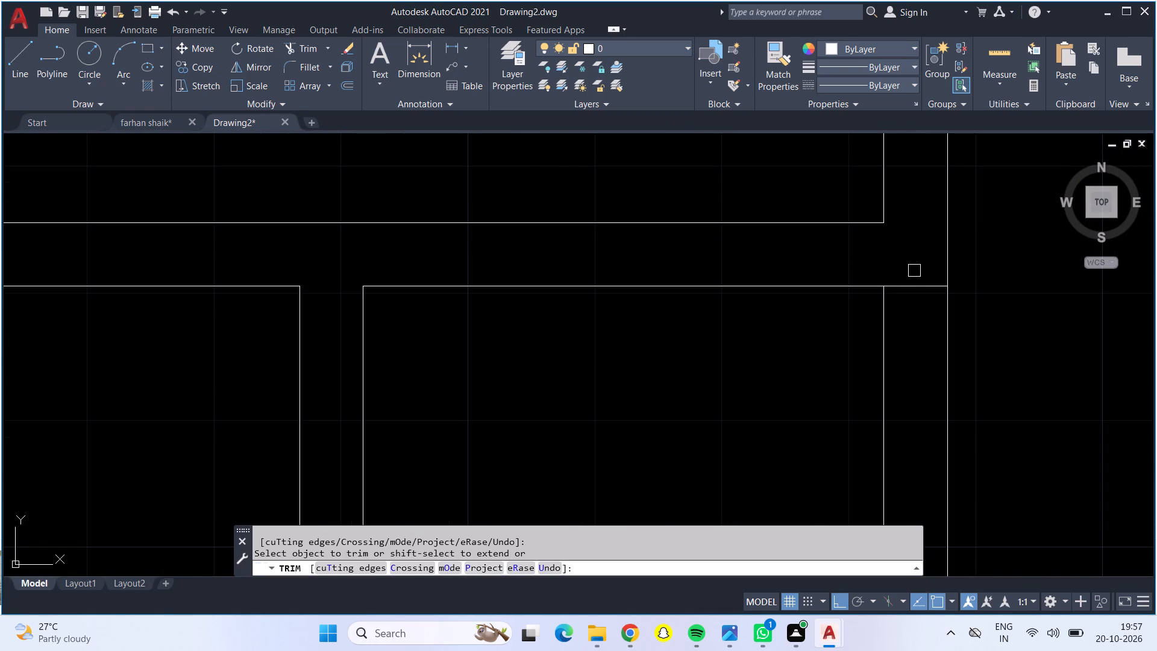
{"action": "left_click_drag", "start_coordinate": [914, 276], "coordinate": [914, 313]}
{"action": "scroll", "coordinate": [914, 313], "scroll_direction": "down", "scroll_amount": 3}
Trim the leftover short cross line inside the small left room's lower partition.
{"action": "middle_click_drag", "start_coordinate": [849, 407], "coordinate": [823, 17]}
{"action": "middle_click_drag", "start_coordinate": [810, 200], "coordinate": [833, 347]}
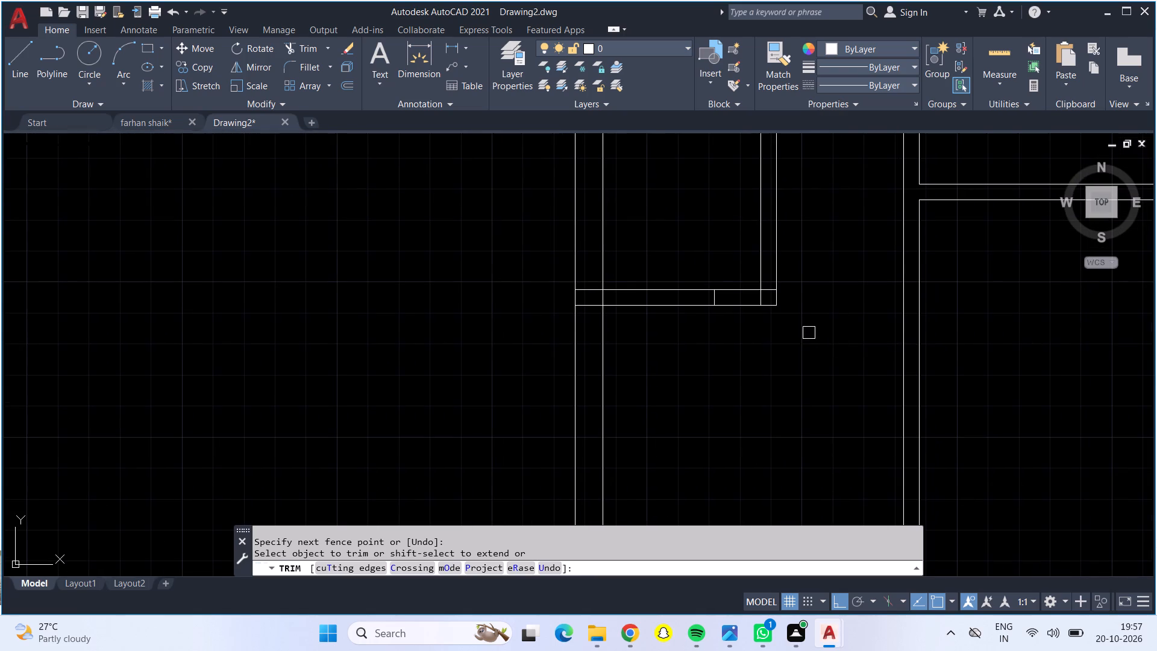
{"action": "scroll", "coordinate": [729, 294], "scroll_direction": "up", "scroll_amount": 5}
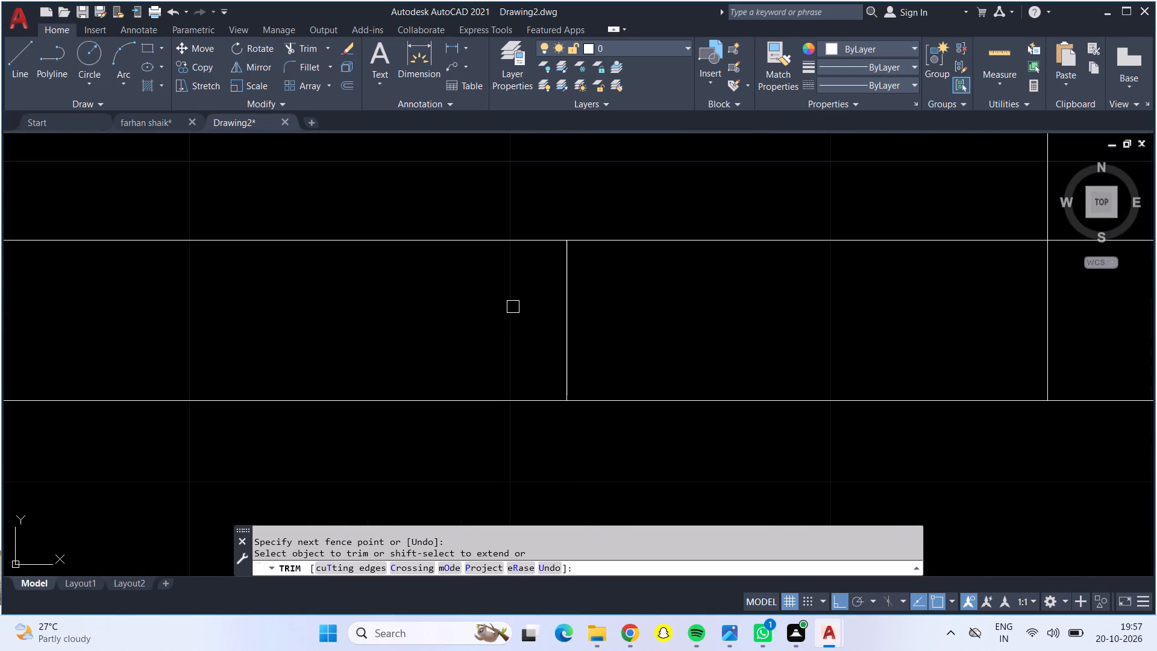
{"action": "left_click_drag", "start_coordinate": [513, 307], "coordinate": [592, 327]}
Trim the overlapping partition lines at the lower right corner of the small left room.
{"action": "middle_click_drag", "start_coordinate": [874, 300], "coordinate": [534, 393]}
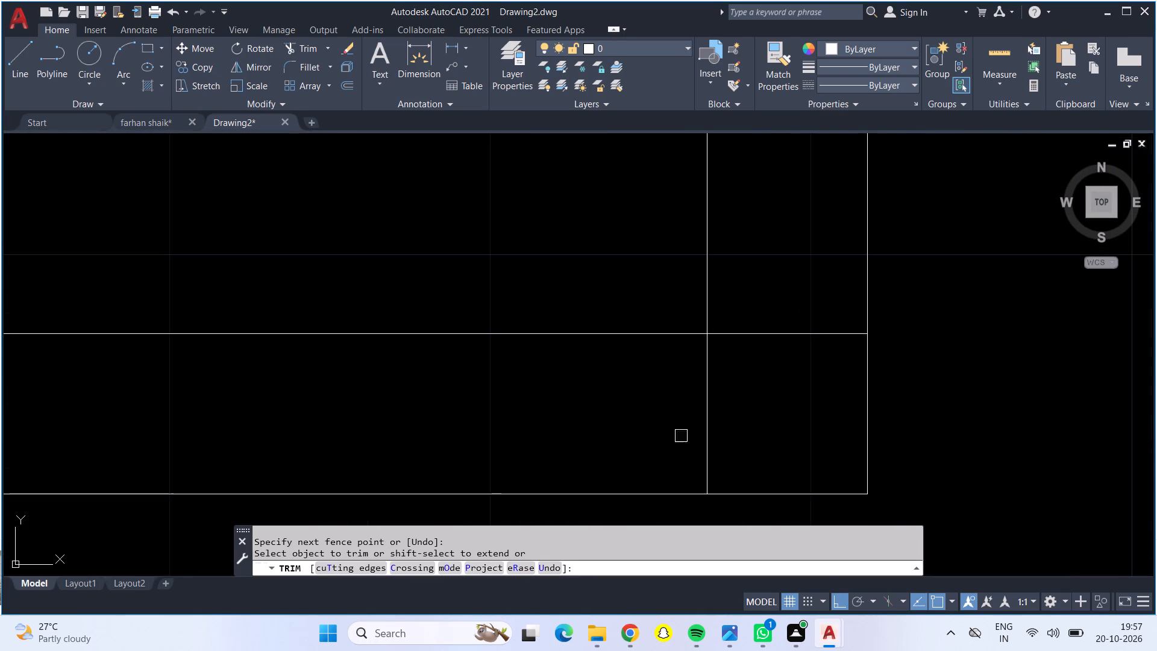
{"action": "left_click", "coordinate": [706, 425]}
{"action": "left_click", "coordinate": [740, 336]}
{"action": "scroll", "coordinate": [735, 343], "scroll_direction": "down", "scroll_amount": 4}
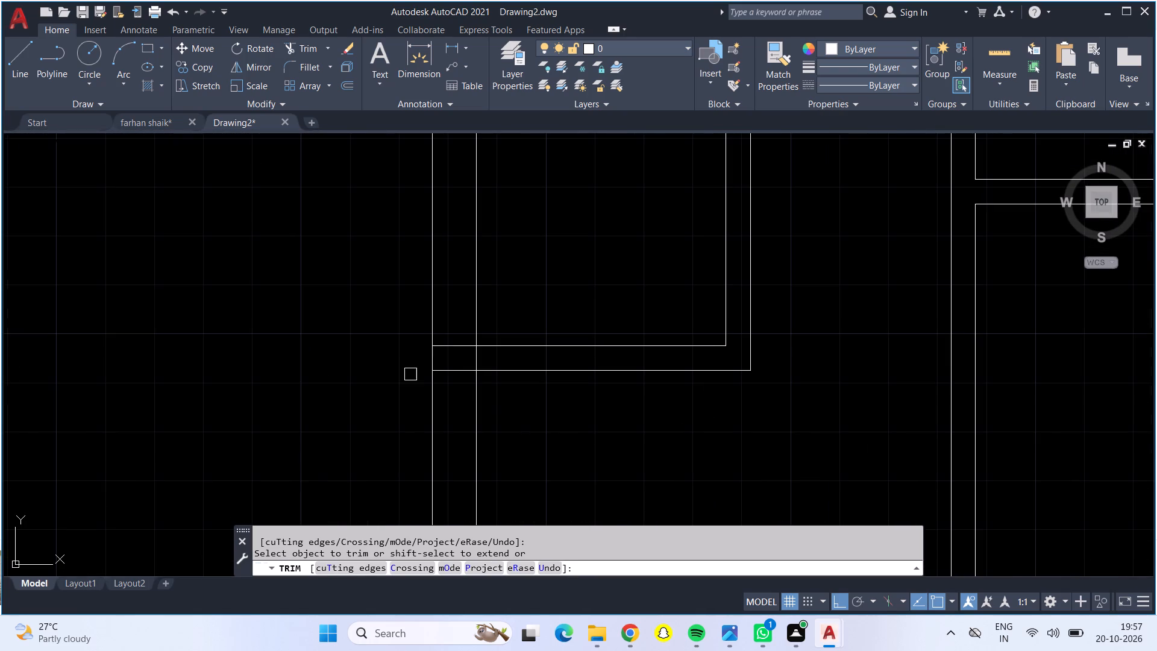
Trim the overlapping lines where the small left room's lower partition meets the left outer wall.
{"action": "scroll", "coordinate": [422, 361], "scroll_direction": "up", "scroll_amount": 3}
{"action": "left_click_drag", "start_coordinate": [545, 248], "coordinate": [542, 451]}
{"action": "left_click_drag", "start_coordinate": [580, 389], "coordinate": [576, 391]}
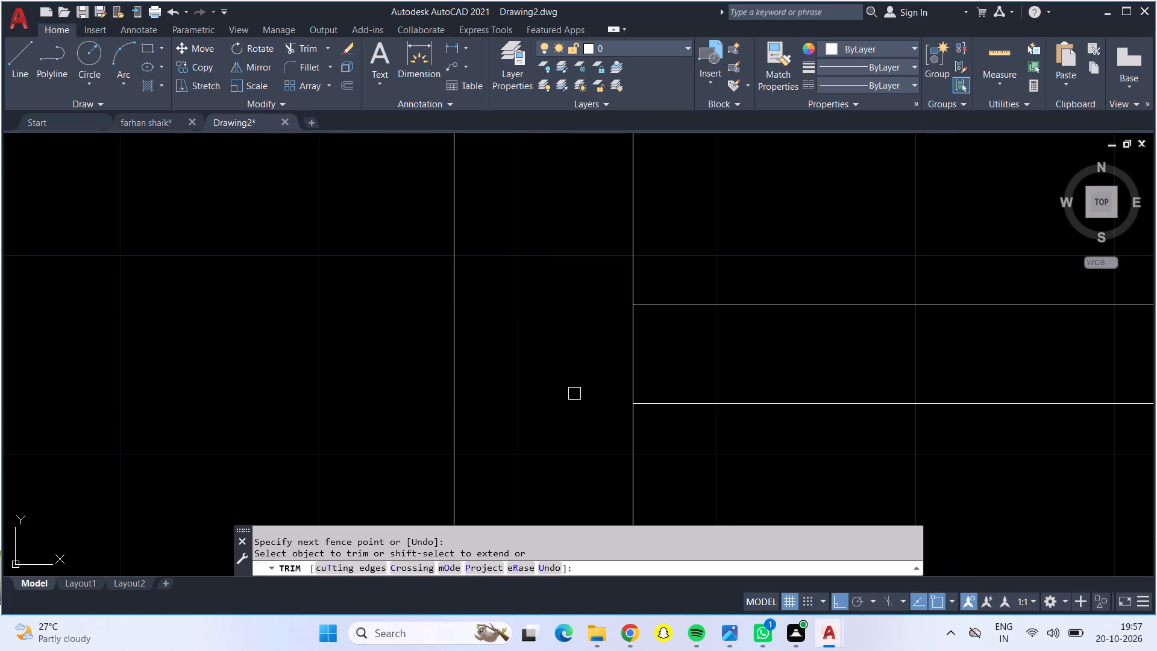
{"action": "left_click_drag", "start_coordinate": [576, 391], "coordinate": [683, 363]}
{"action": "scroll", "coordinate": [683, 363], "scroll_direction": "down", "scroll_amount": 3}
Trim the two leftover short cross lines inside the left outer wall beside the hall and end the Trim command.
{"action": "scroll", "coordinate": [729, 439], "scroll_direction": "down", "scroll_amount": 2}
{"action": "middle_click_drag", "start_coordinate": [731, 439], "coordinate": [686, 421]}
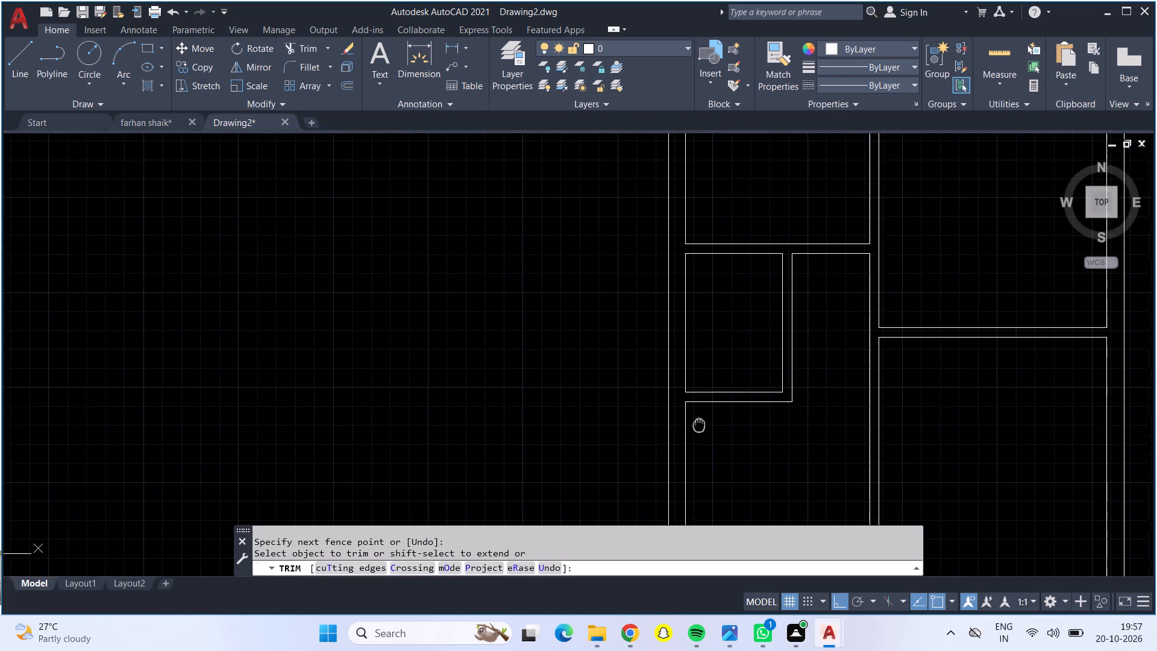
{"action": "middle_click_drag", "start_coordinate": [686, 421], "coordinate": [646, 266]}
{"action": "scroll", "coordinate": [623, 439], "scroll_direction": "up", "scroll_amount": 4}
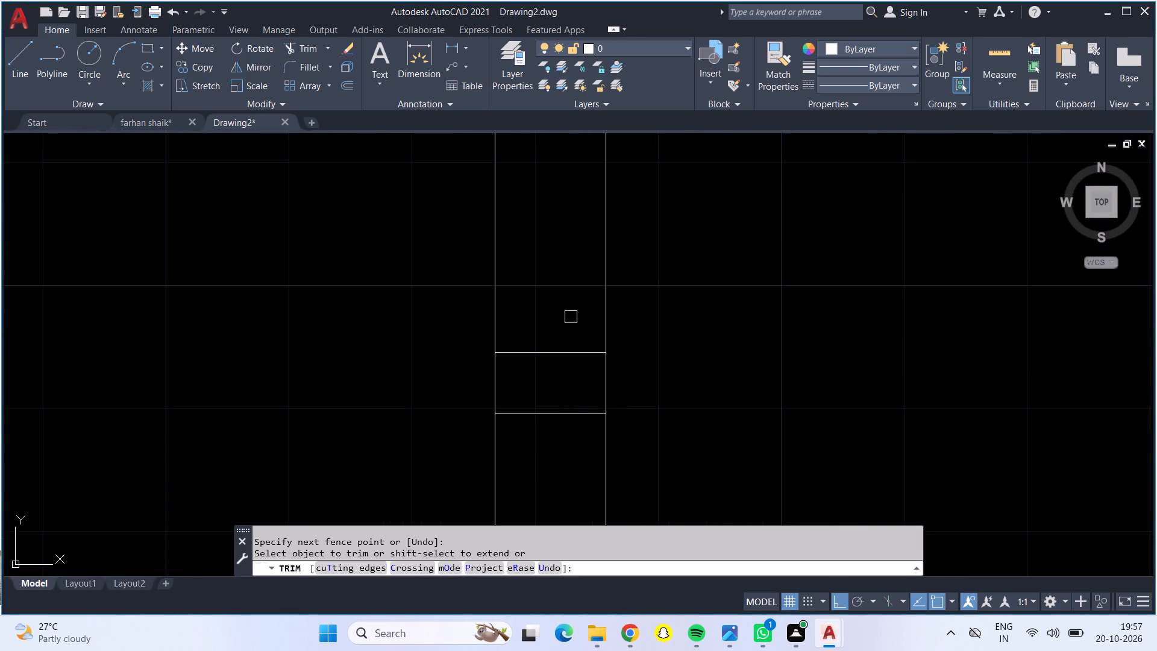
{"action": "left_click_drag", "start_coordinate": [557, 263], "coordinate": [548, 461]}
{"action": "scroll", "coordinate": [553, 445], "scroll_direction": "down", "scroll_amount": 3}
{"action": "scroll", "coordinate": [622, 444], "scroll_direction": "down", "scroll_amount": 3}
{"action": "middle_click_drag", "start_coordinate": [622, 444], "coordinate": [603, 297]}
{"action": "middle_click_drag", "start_coordinate": [603, 297], "coordinate": [579, 357]}
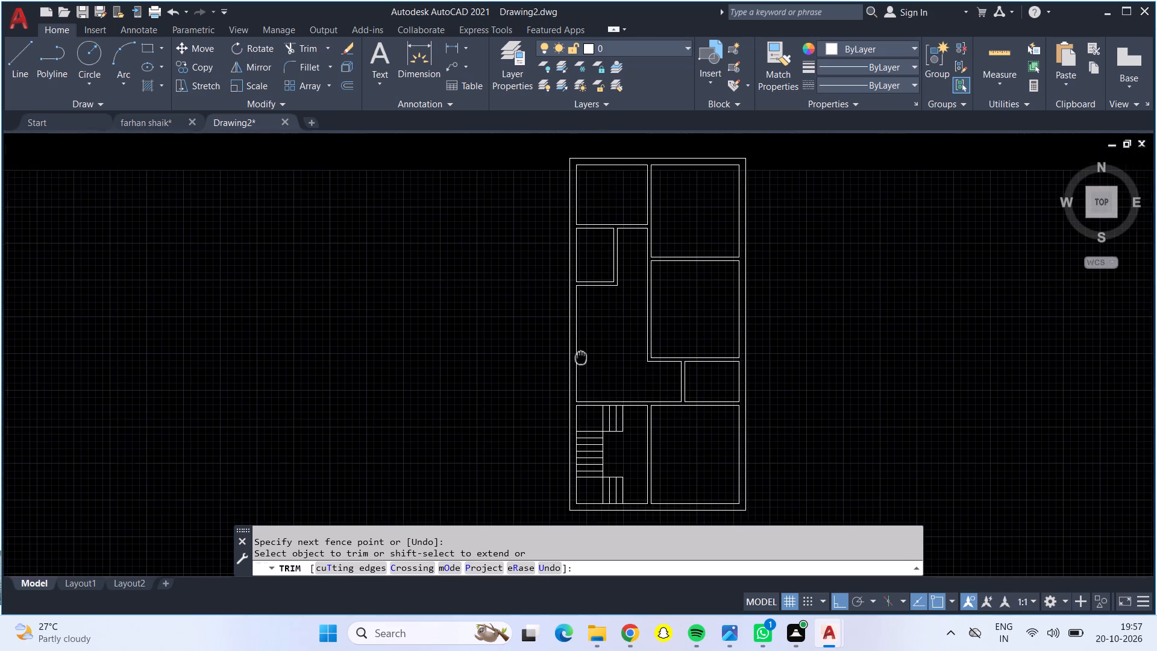
{"action": "middle_click_drag", "start_coordinate": [579, 357], "coordinate": [577, 356]}
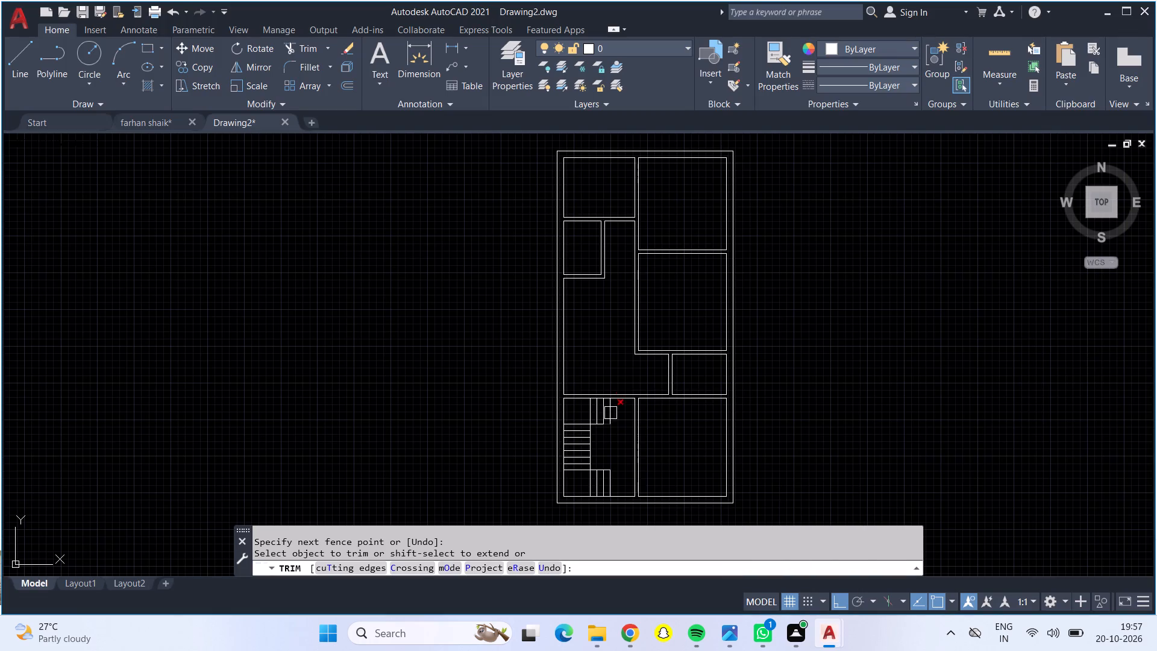
{"action": "key", "text": "Escape"}
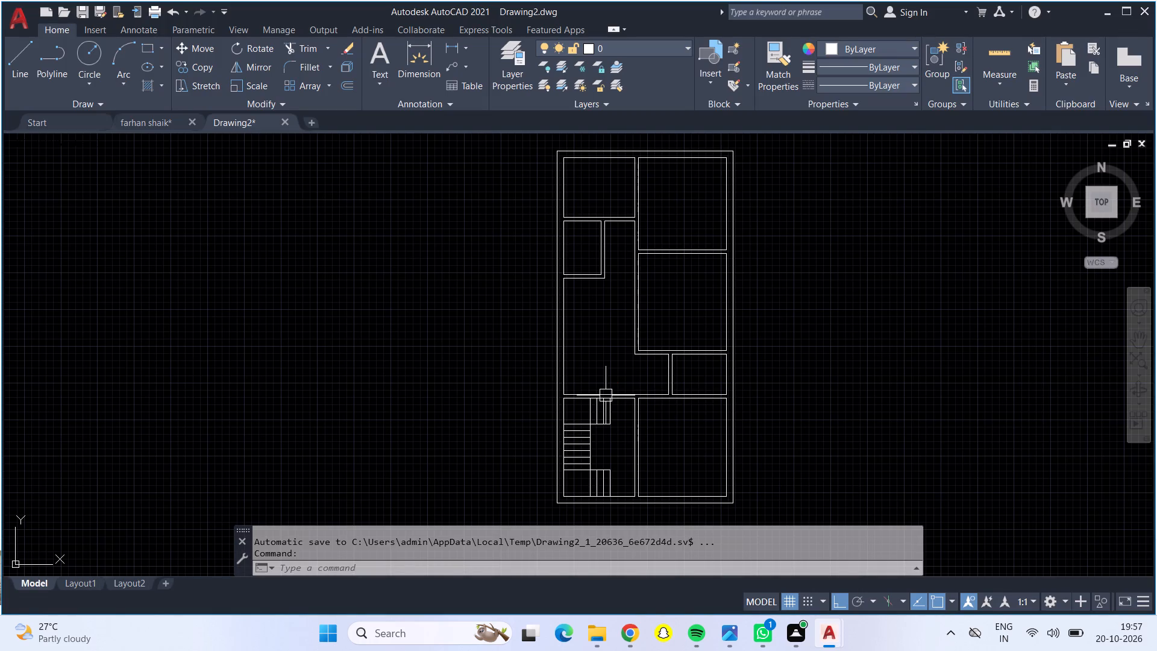
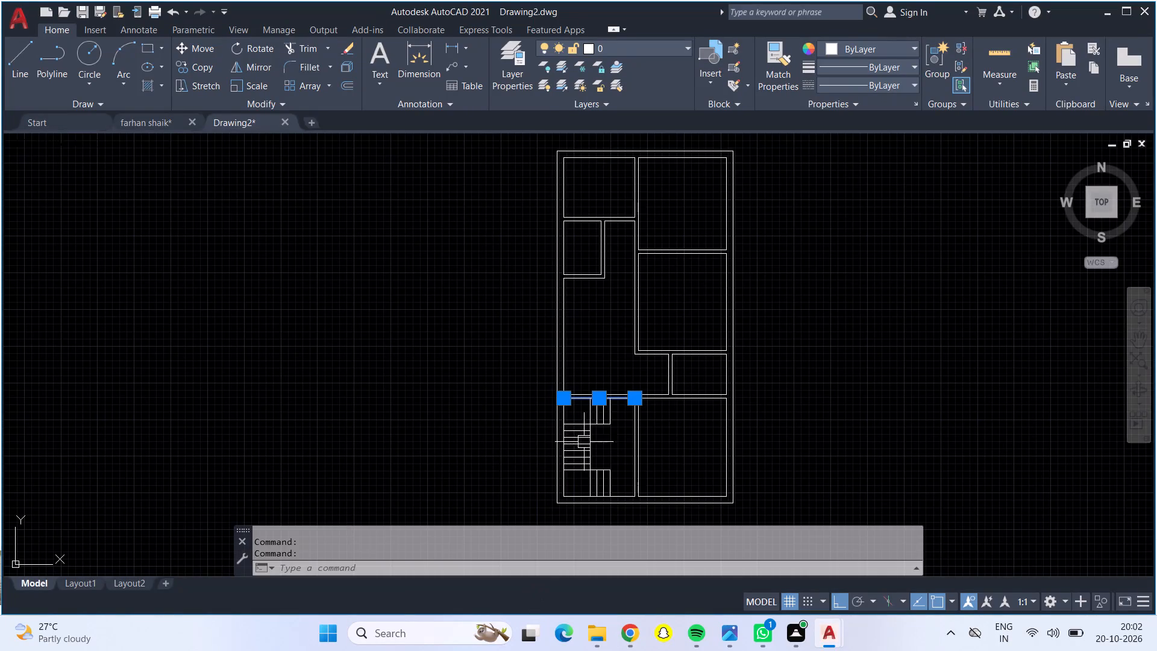
Deselect the wall line above the staircase and start the Line command for the floor plan.
{"action": "key", "text": "Escape"}
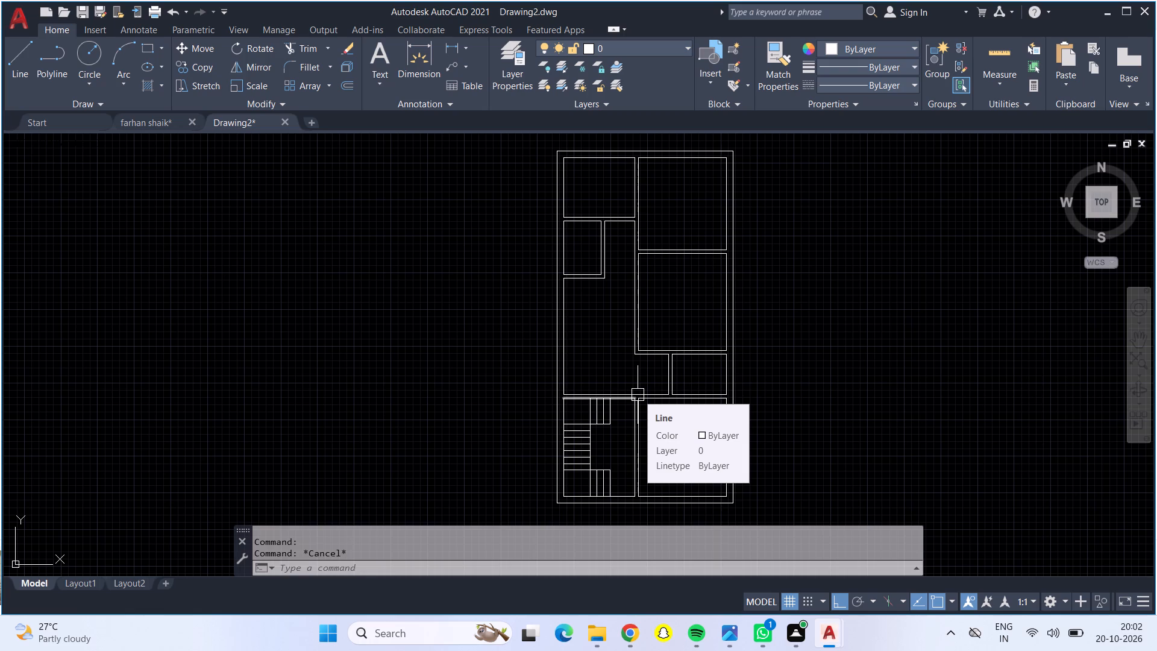
{"action": "scroll", "coordinate": [611, 443], "scroll_direction": "down", "scroll_amount": 1}
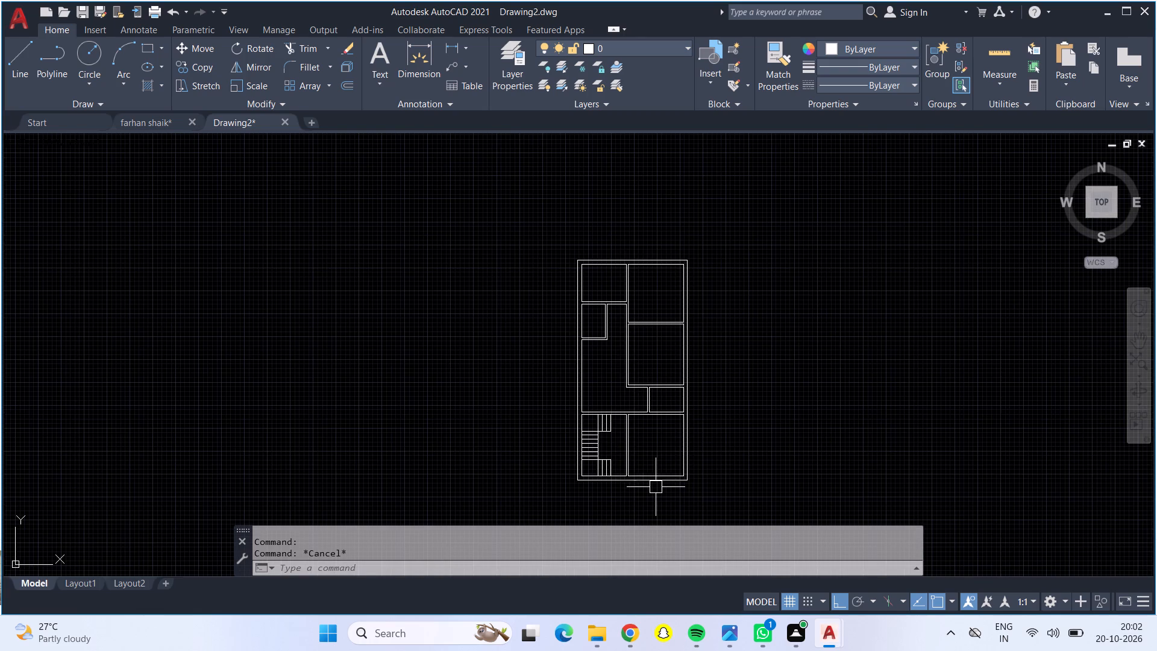
{"action": "scroll", "coordinate": [647, 460], "scroll_direction": "up", "scroll_amount": 1}
{"action": "middle_click_drag", "start_coordinate": [665, 423], "coordinate": [672, 448]}
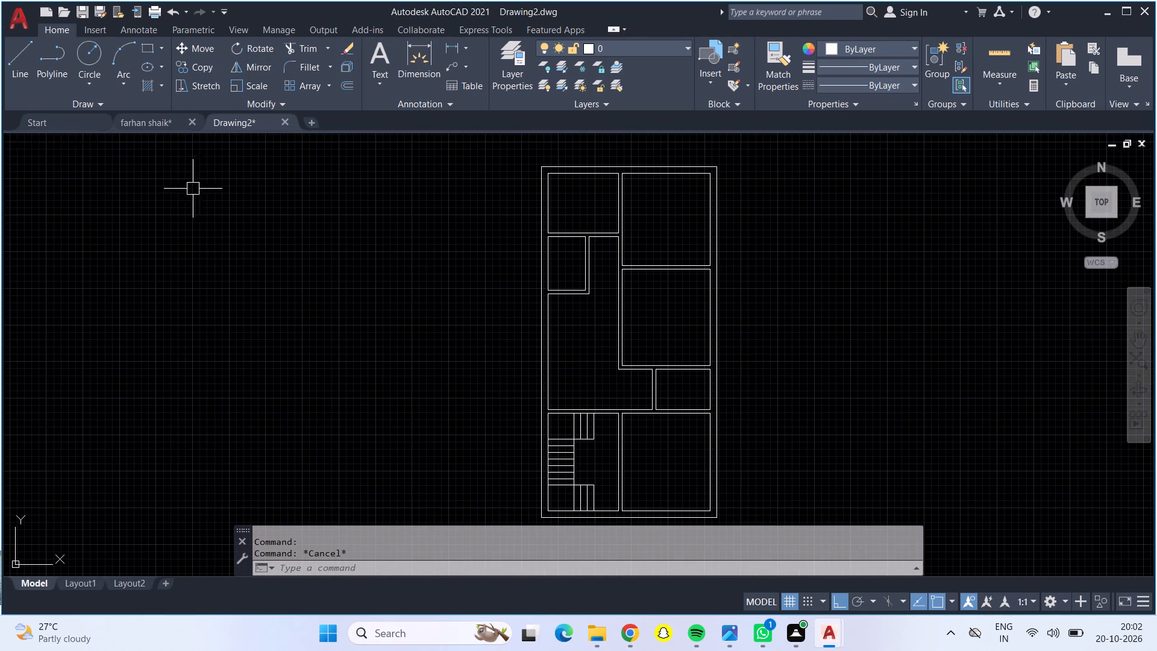
{"action": "left_click", "coordinate": [17, 73]}
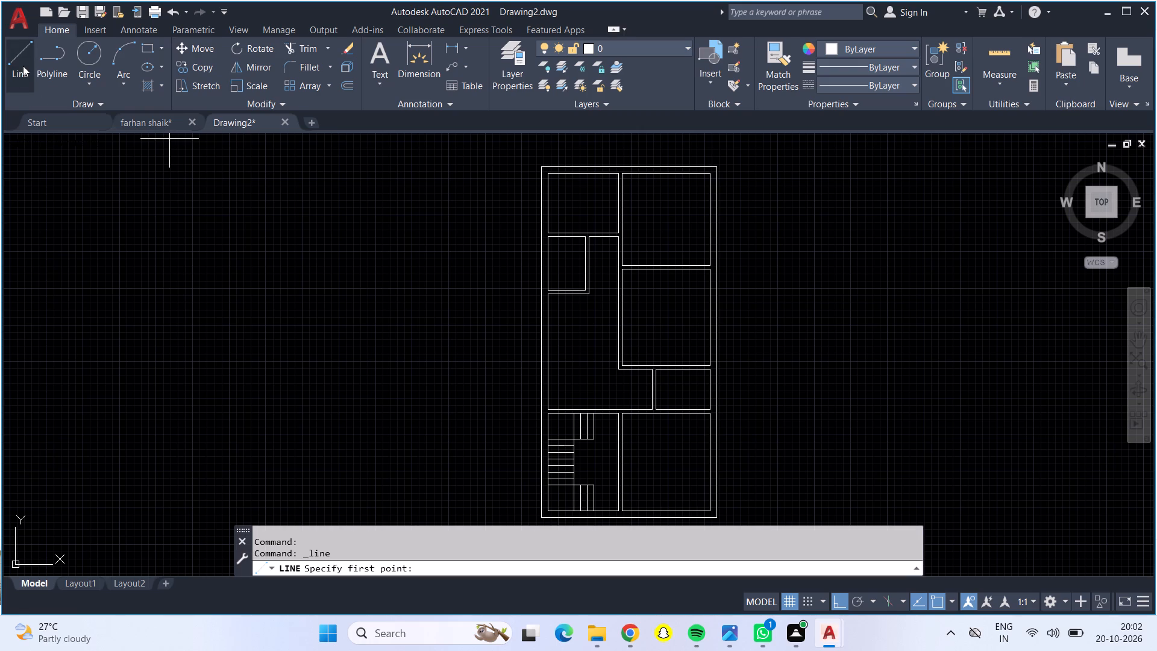
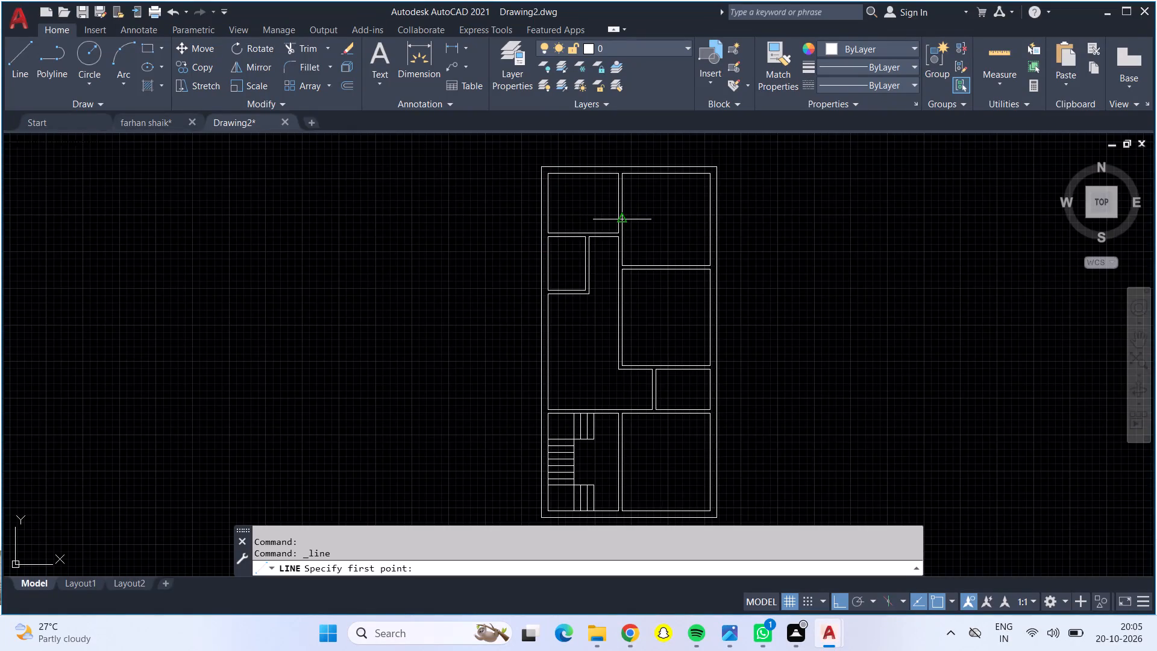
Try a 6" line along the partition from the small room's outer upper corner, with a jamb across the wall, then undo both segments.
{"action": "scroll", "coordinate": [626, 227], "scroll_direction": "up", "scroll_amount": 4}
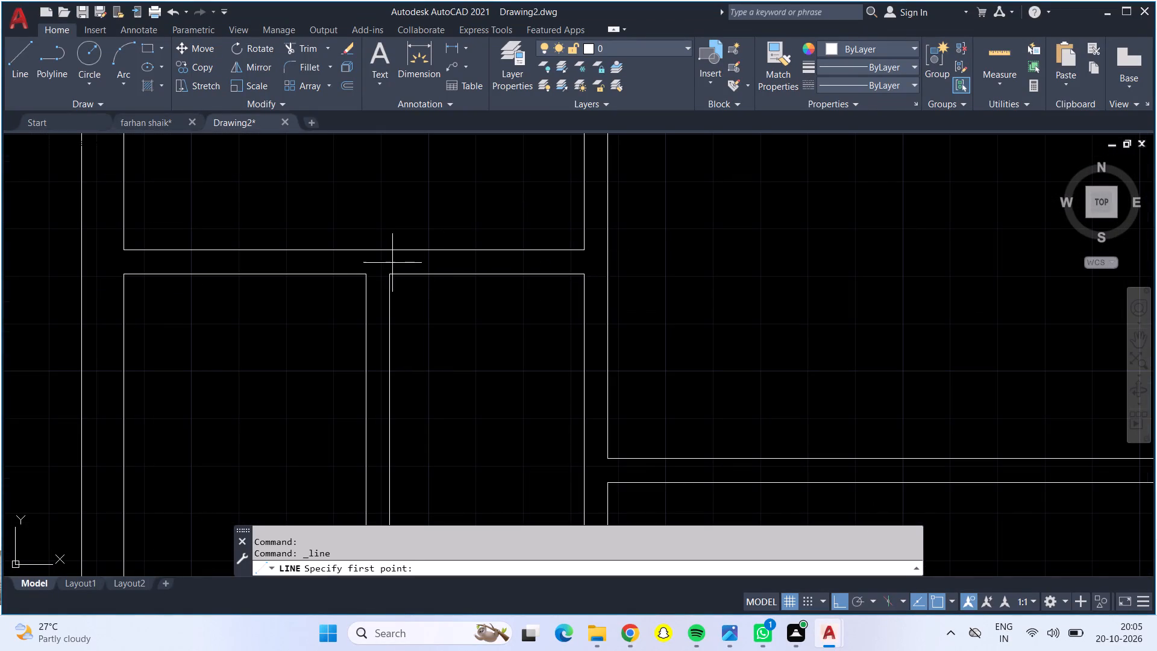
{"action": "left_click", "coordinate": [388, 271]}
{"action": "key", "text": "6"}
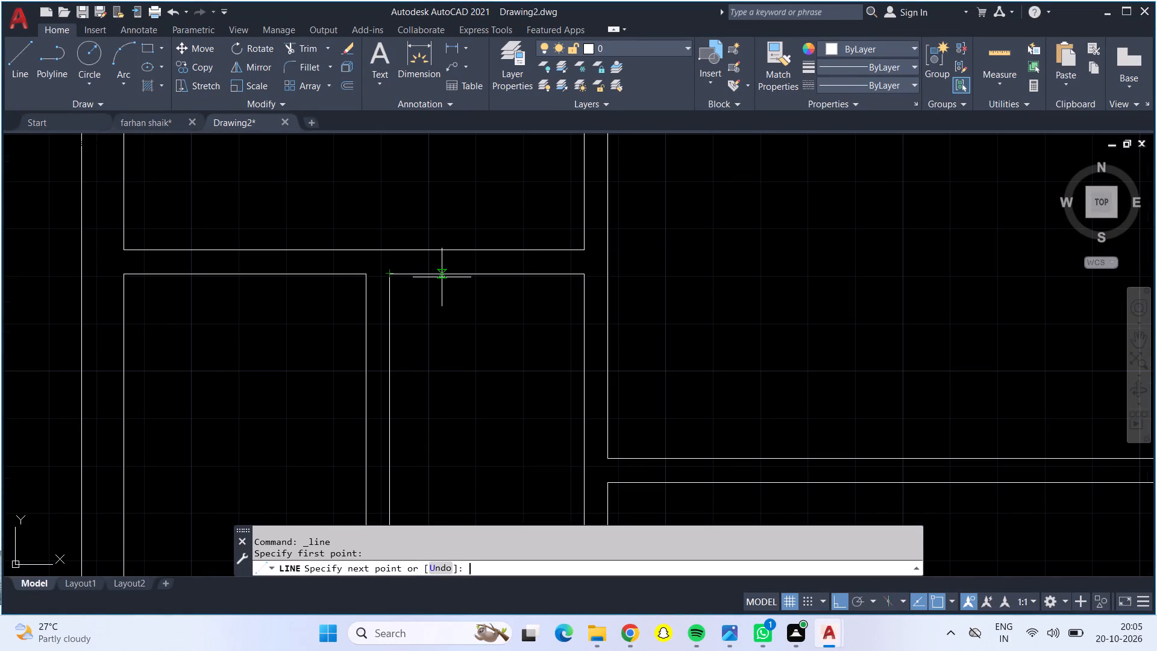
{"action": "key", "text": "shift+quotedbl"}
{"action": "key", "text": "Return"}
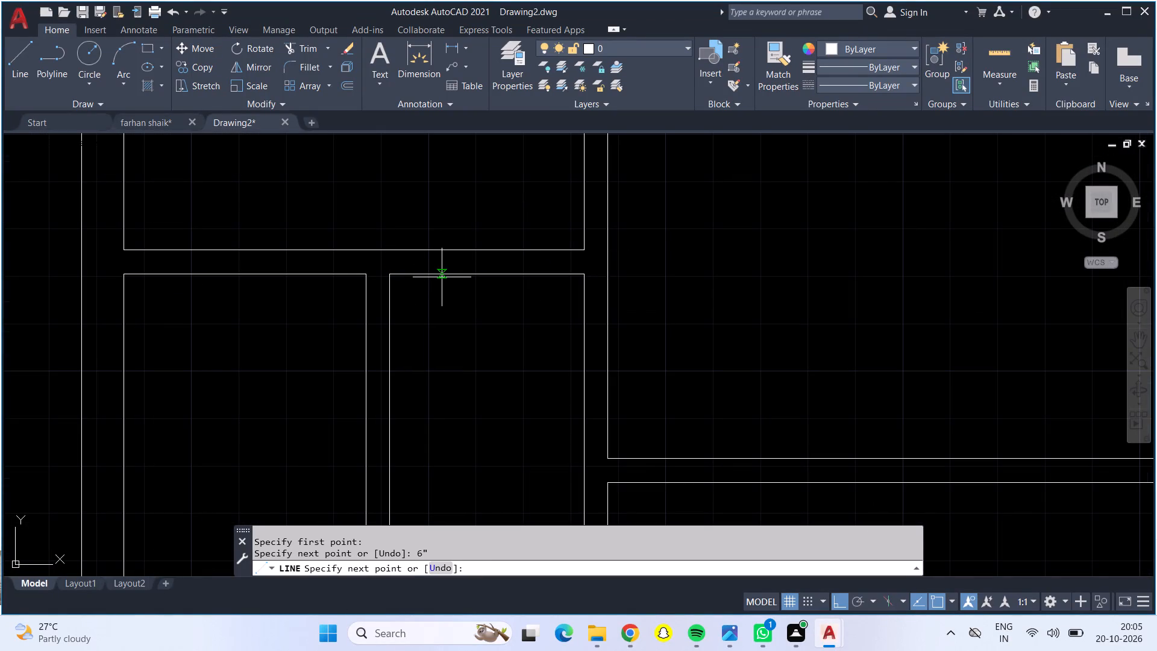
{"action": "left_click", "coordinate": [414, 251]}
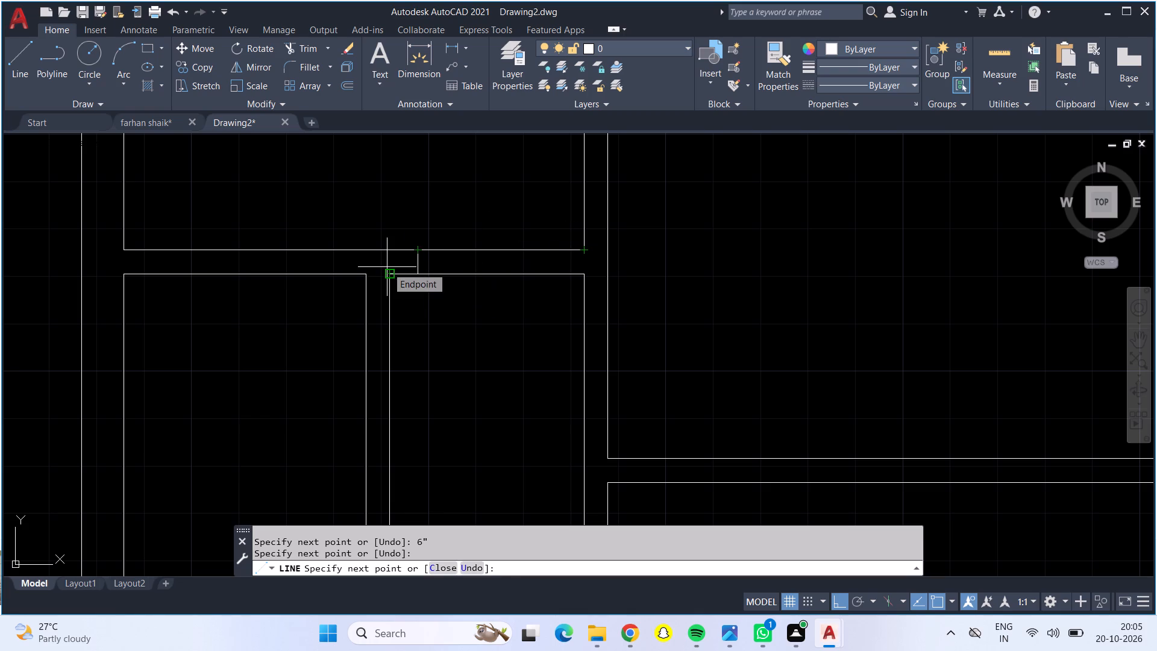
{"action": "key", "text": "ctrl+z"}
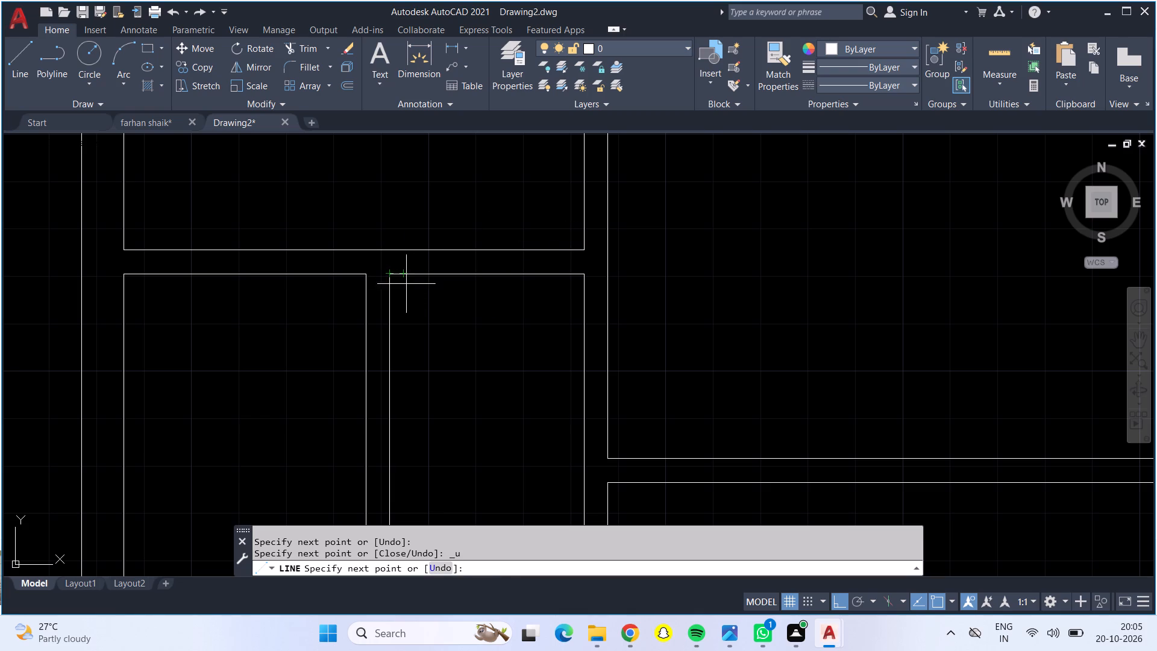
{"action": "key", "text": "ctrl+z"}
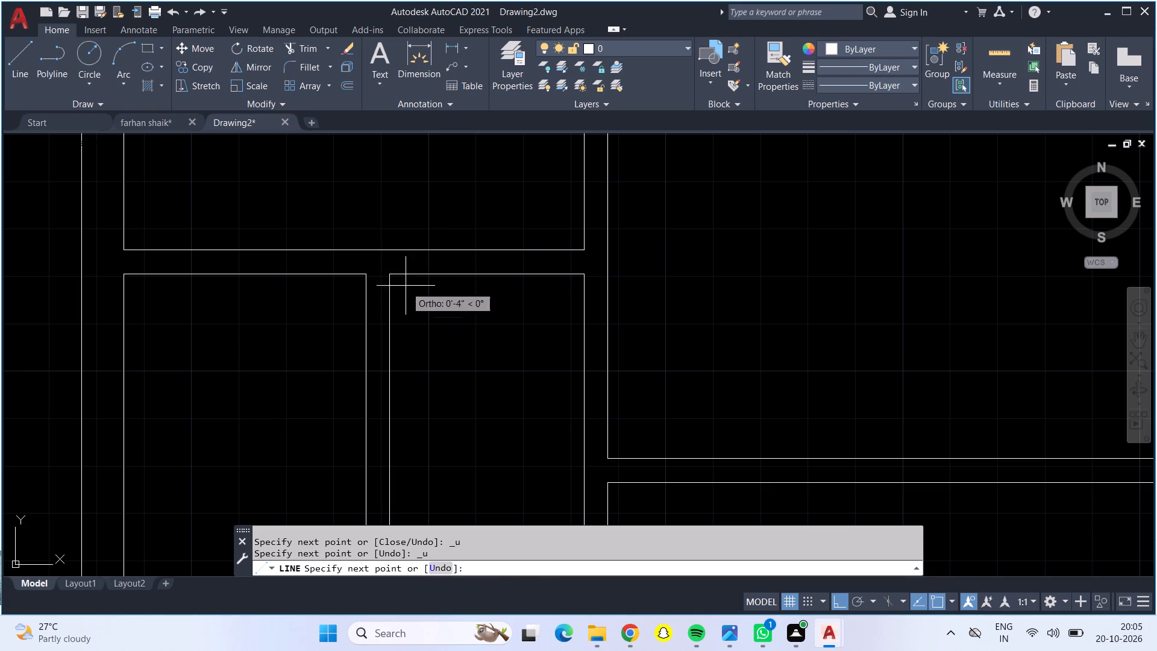
Draw two jamb lines across the partition below the upper-left room, one near each end of the passage beside the small room.
{"action": "scroll", "coordinate": [394, 263], "scroll_direction": "up", "scroll_amount": 3}
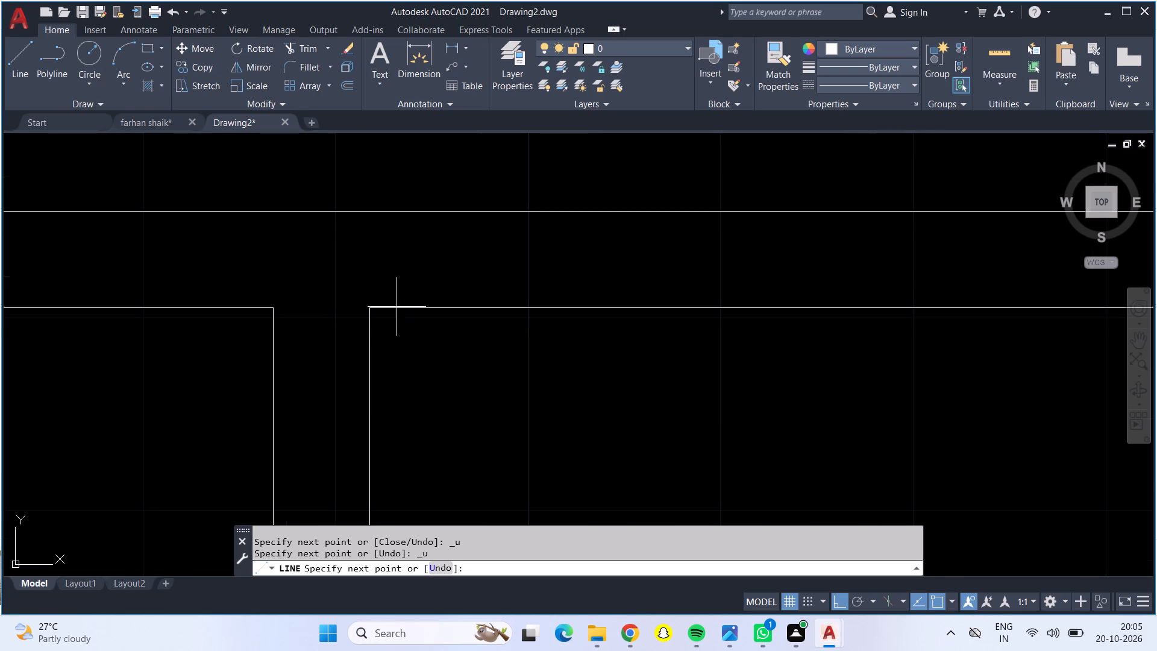
{"action": "left_click", "coordinate": [388, 307]}
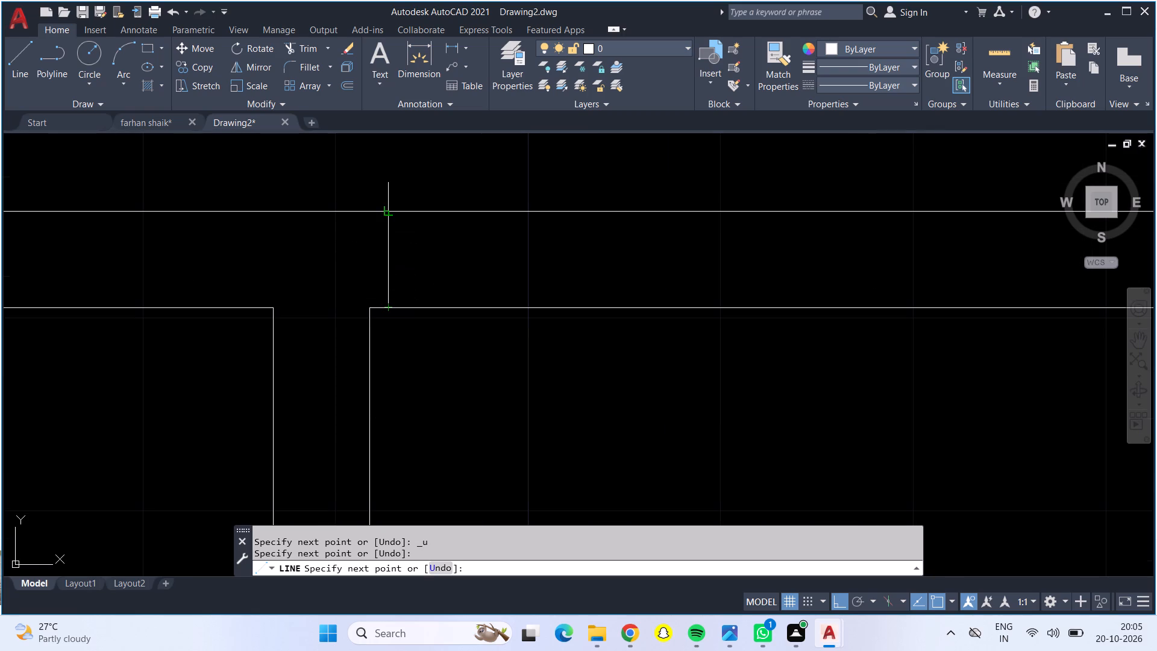
{"action": "left_click", "coordinate": [384, 213]}
{"action": "scroll", "coordinate": [474, 222], "scroll_direction": "down", "scroll_amount": 3}
{"action": "scroll", "coordinate": [625, 216], "scroll_direction": "up", "scroll_amount": 1}
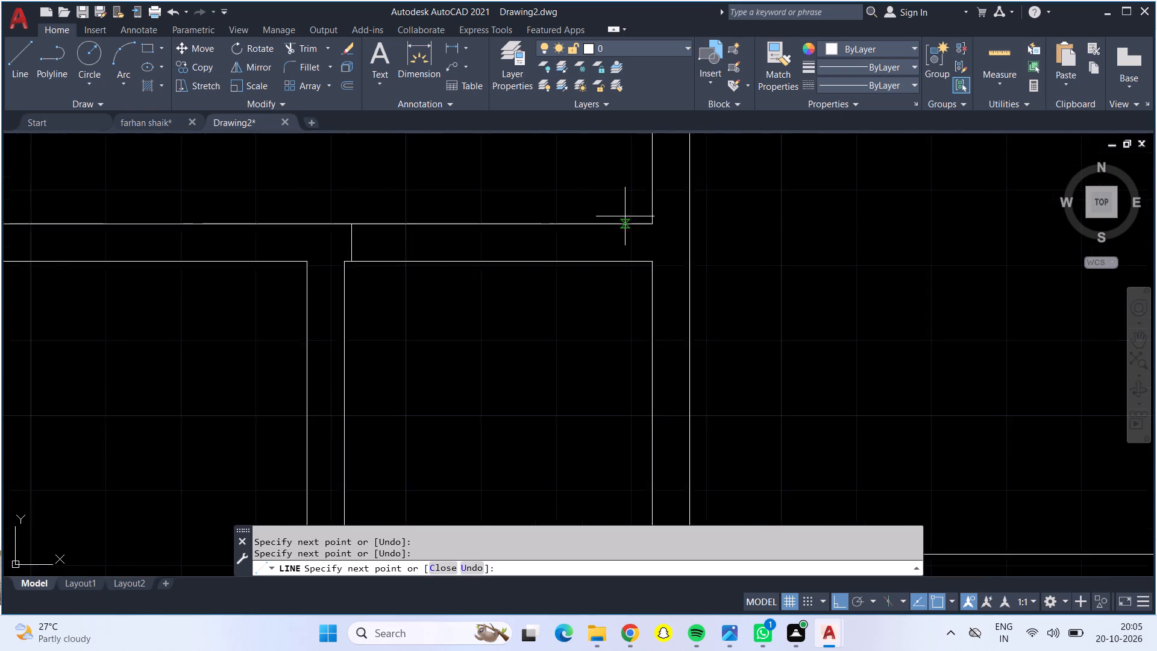
{"action": "scroll", "coordinate": [625, 216], "scroll_direction": "up", "scroll_amount": 3}
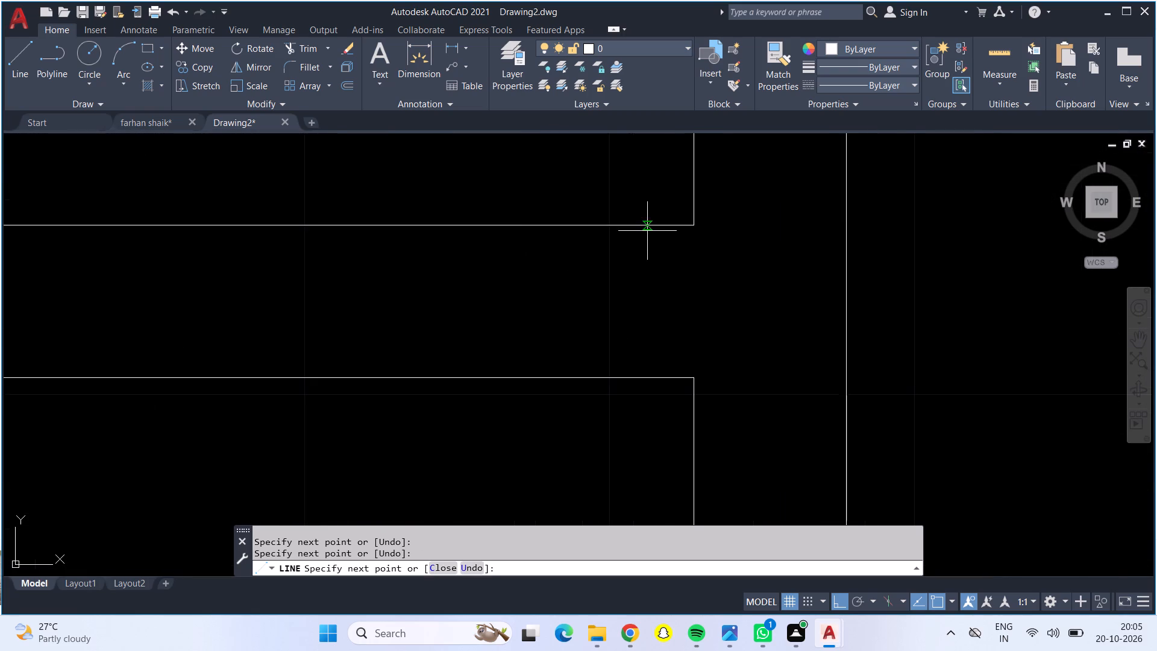
{"action": "left_click", "coordinate": [671, 224]}
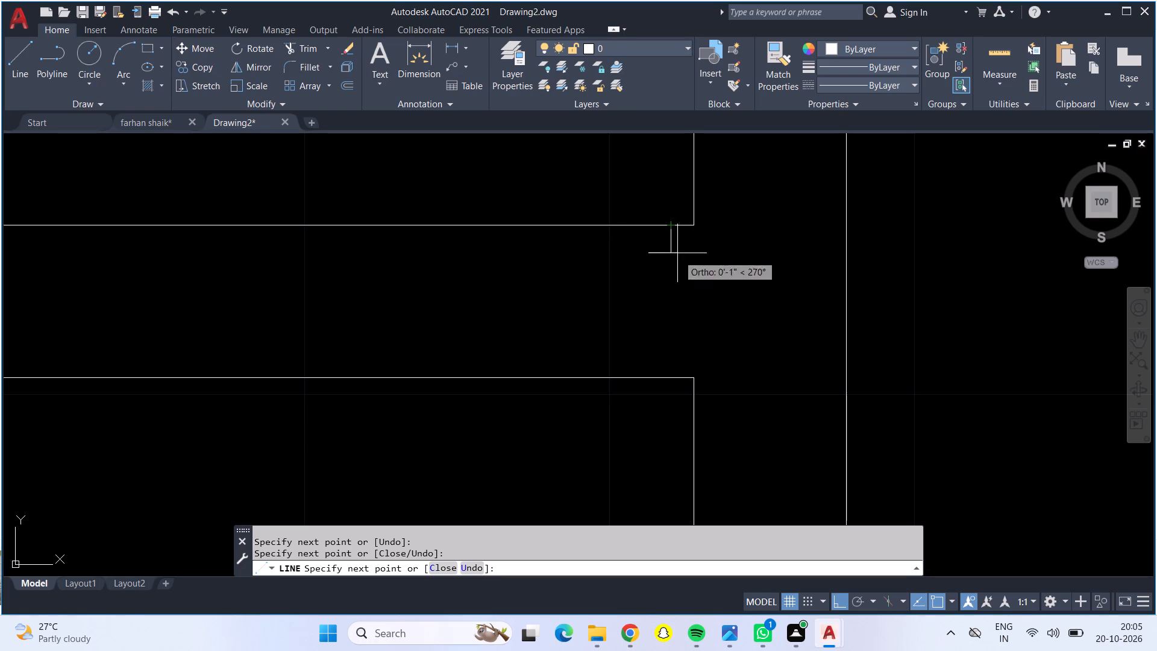
{"action": "left_click", "coordinate": [671, 378]}
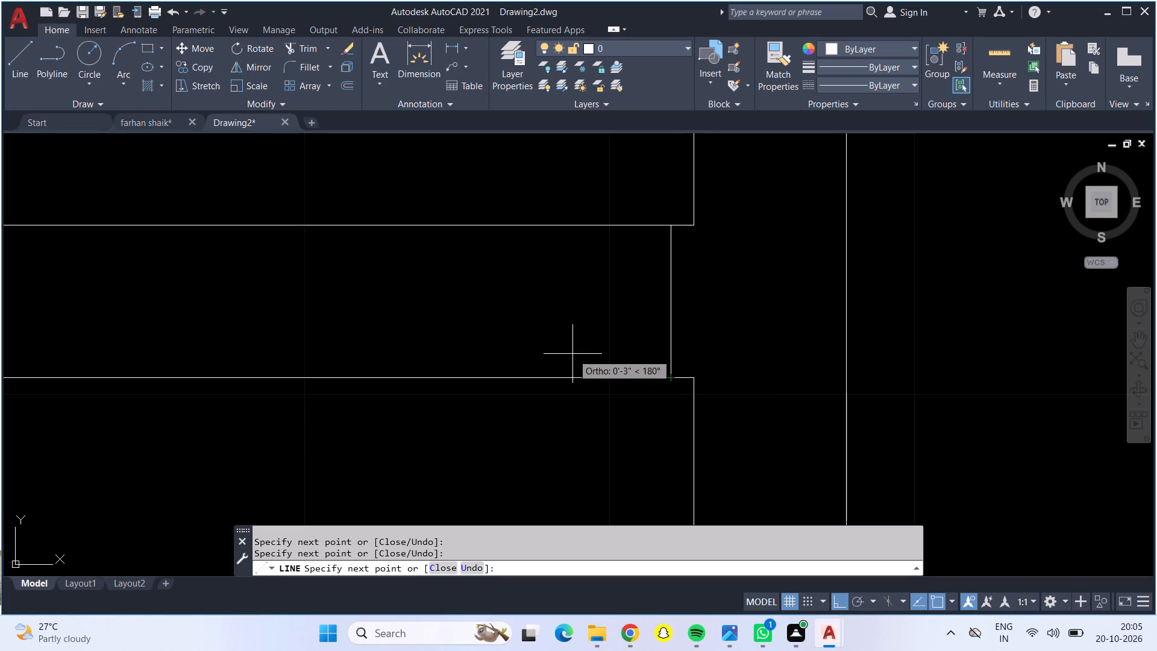
{"action": "key", "text": "Escape"}
Trim both partition lines between the two jambs to open the doorway into the upper-left room.
{"action": "scroll", "coordinate": [353, 165], "scroll_direction": "down", "scroll_amount": 2}
{"action": "scroll", "coordinate": [345, 275], "scroll_direction": "down", "scroll_amount": 3}
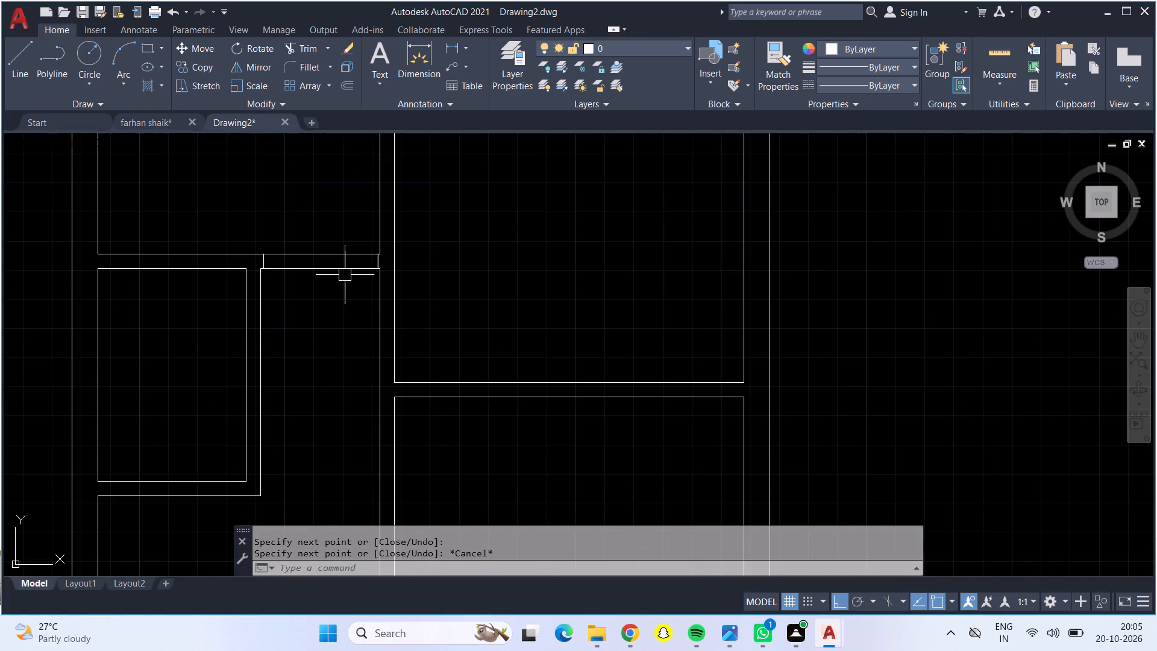
{"action": "middle_click_drag", "start_coordinate": [345, 275], "coordinate": [434, 347]}
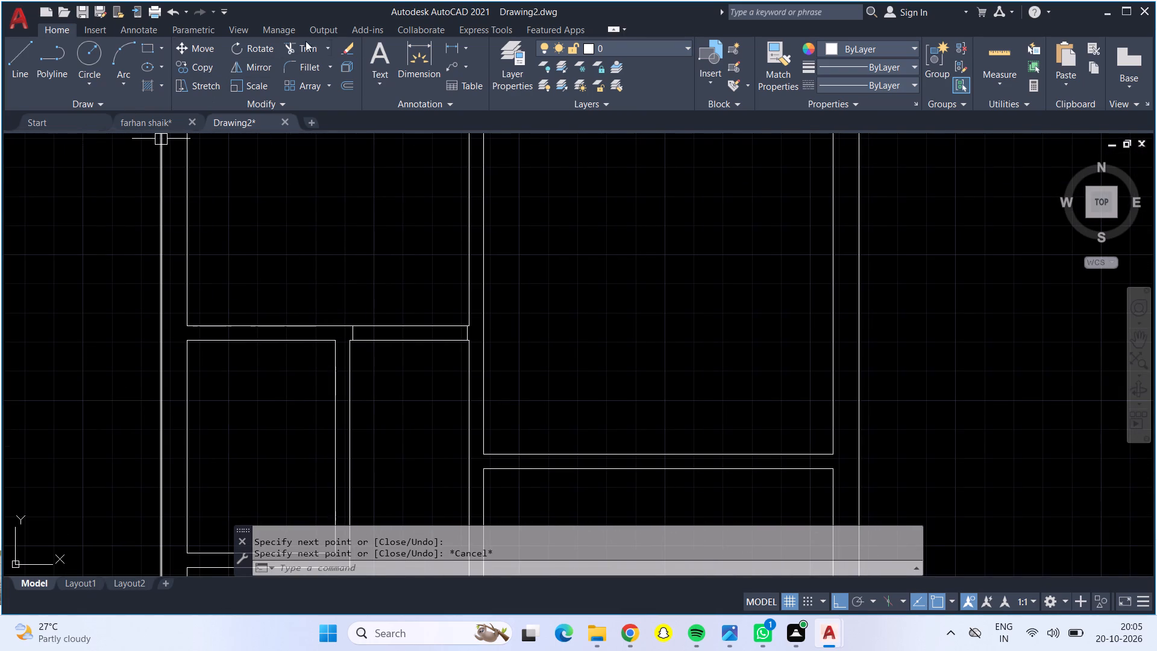
{"action": "left_click", "coordinate": [291, 49]}
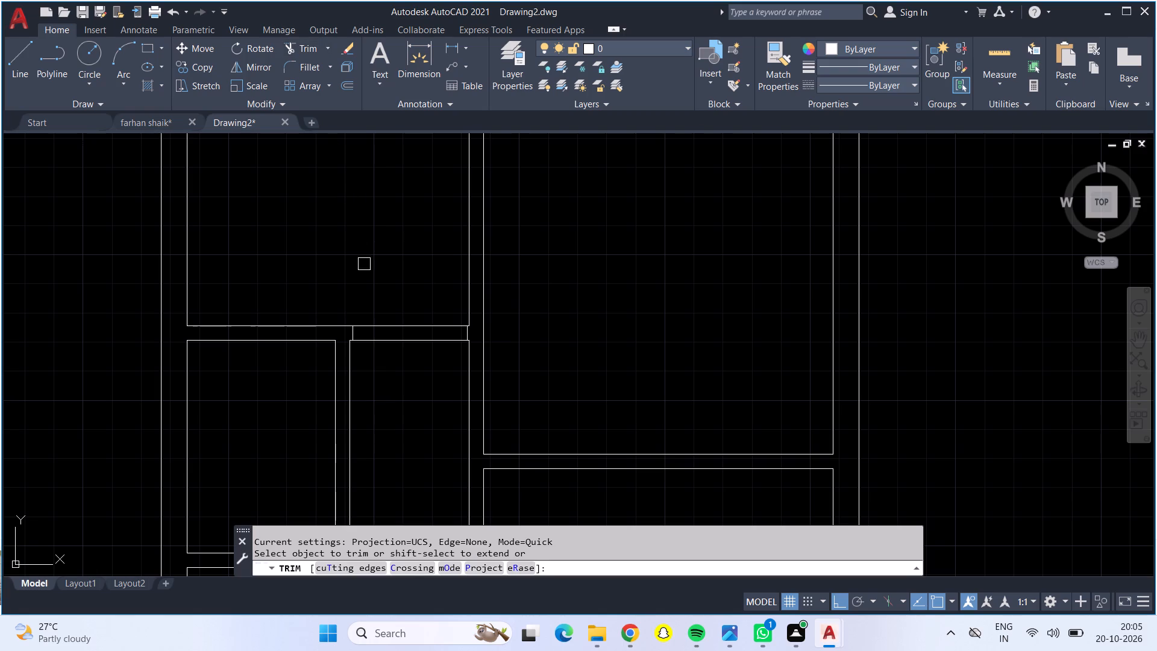
{"action": "left_click_drag", "start_coordinate": [385, 278], "coordinate": [410, 371]}
{"action": "key", "text": "Escape"}
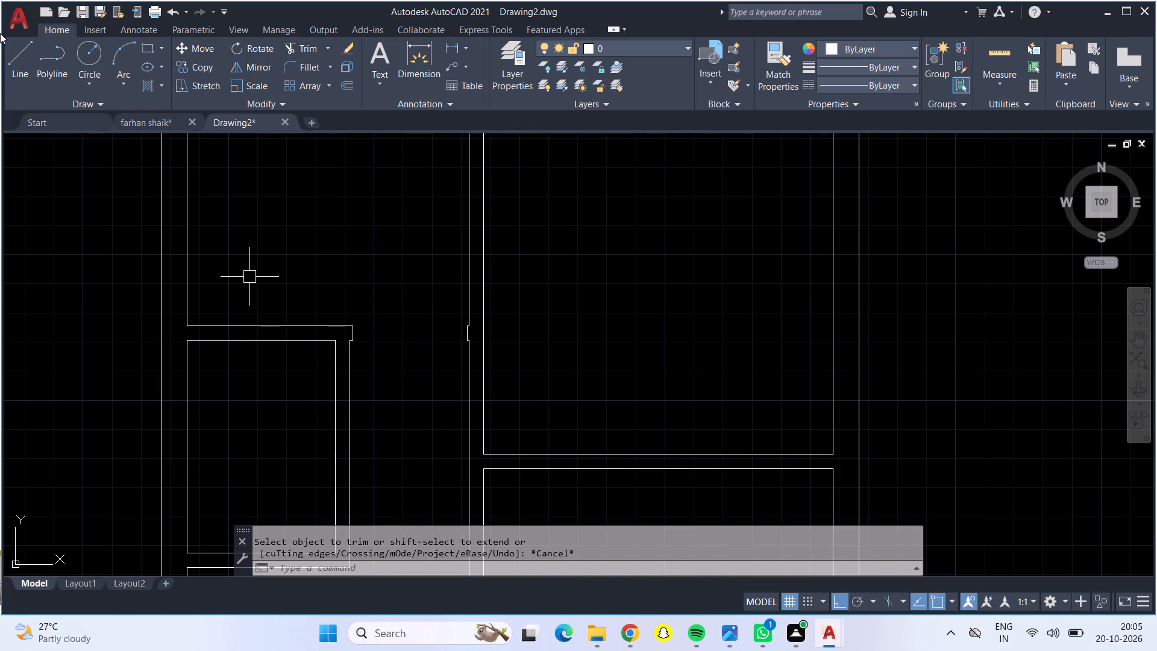
Draw a line 6" down from the small room's inner upper-right corner, then a jamb across its right-hand wall.
{"action": "left_click", "coordinate": [15, 64]}
{"action": "scroll", "coordinate": [331, 349], "scroll_direction": "up", "scroll_amount": 2}
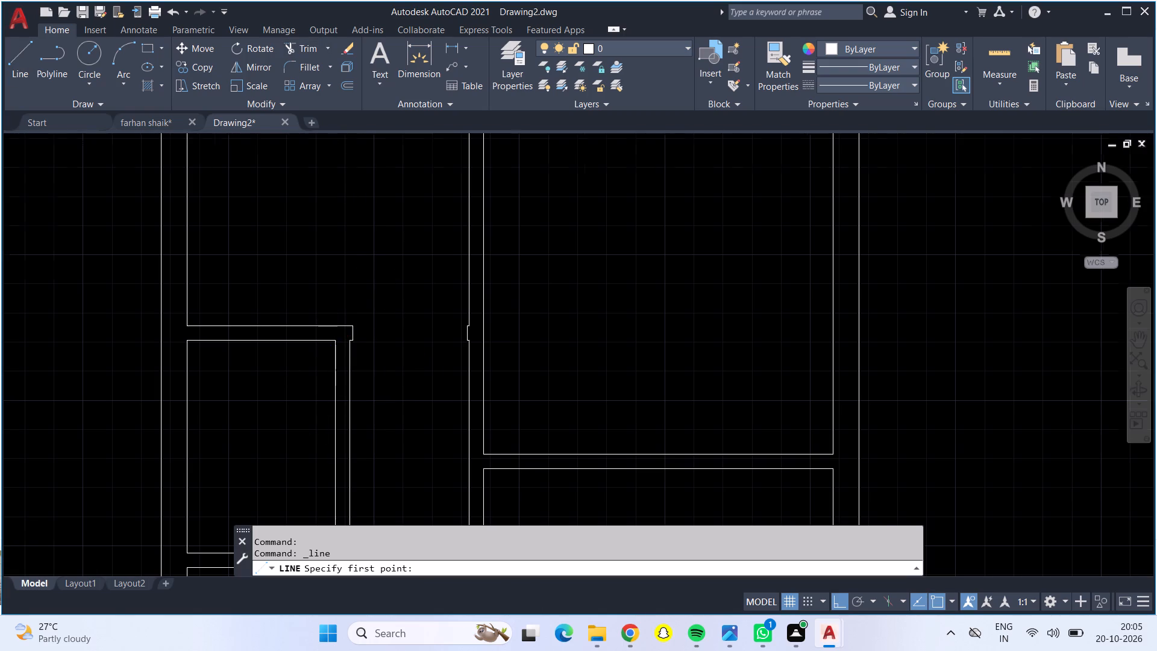
{"action": "scroll", "coordinate": [331, 349], "scroll_direction": "up", "scroll_amount": 2}
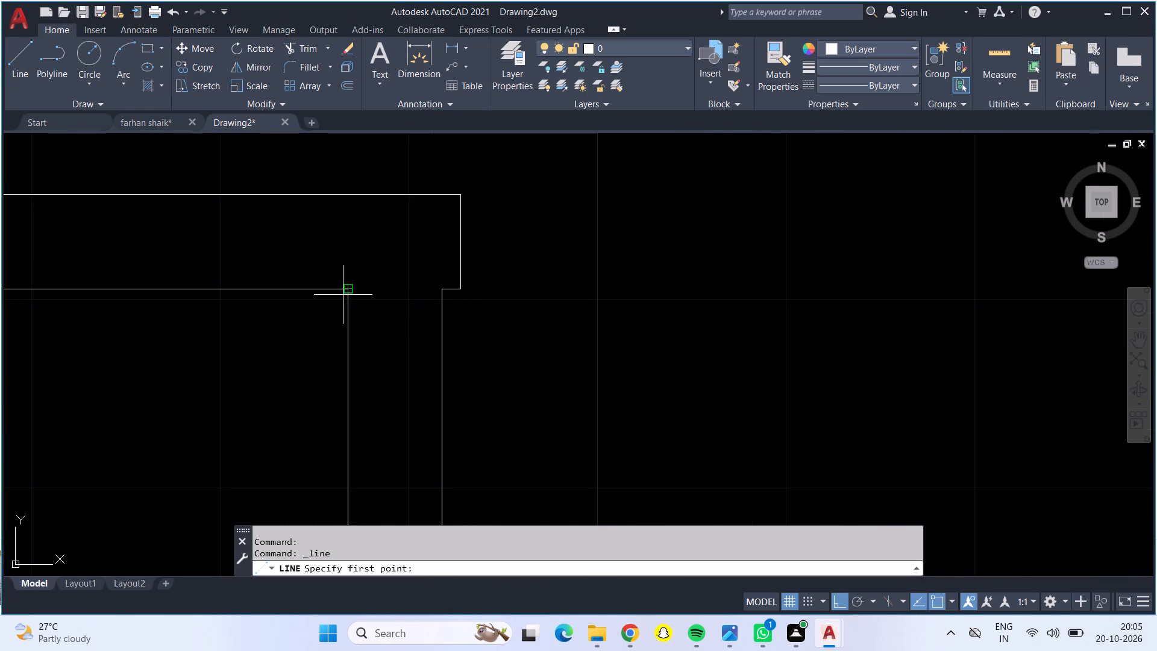
{"action": "left_click", "coordinate": [350, 291]}
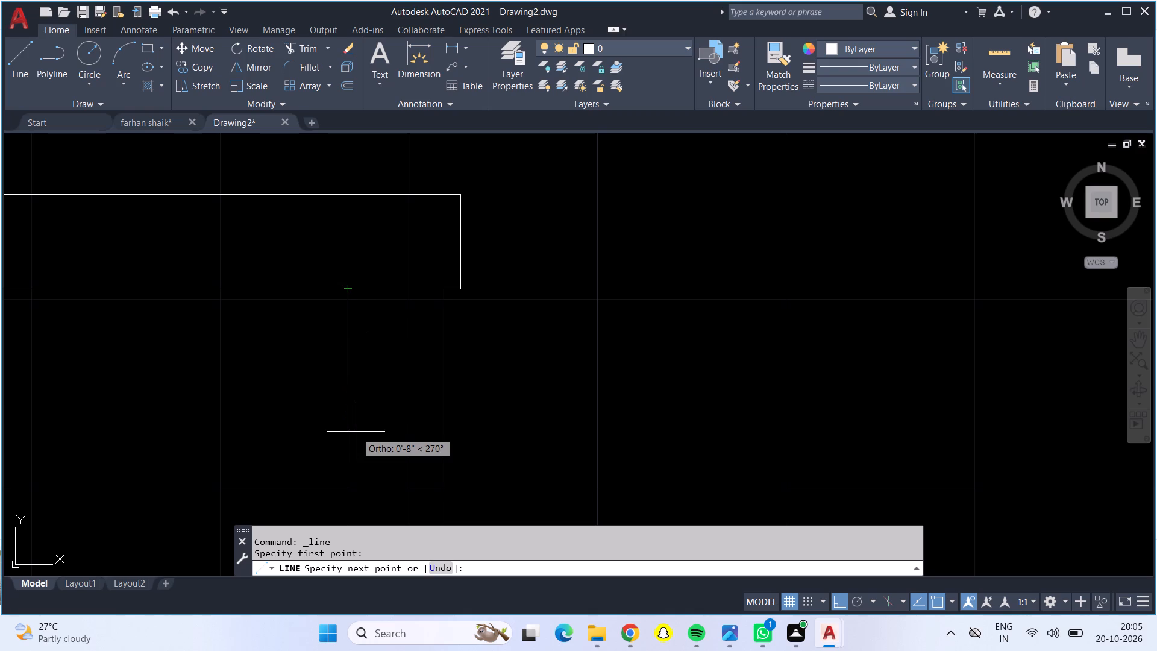
{"action": "key", "text": "6"}
{"action": "key", "text": "shift+quotedbl"}
{"action": "key", "text": "Return"}
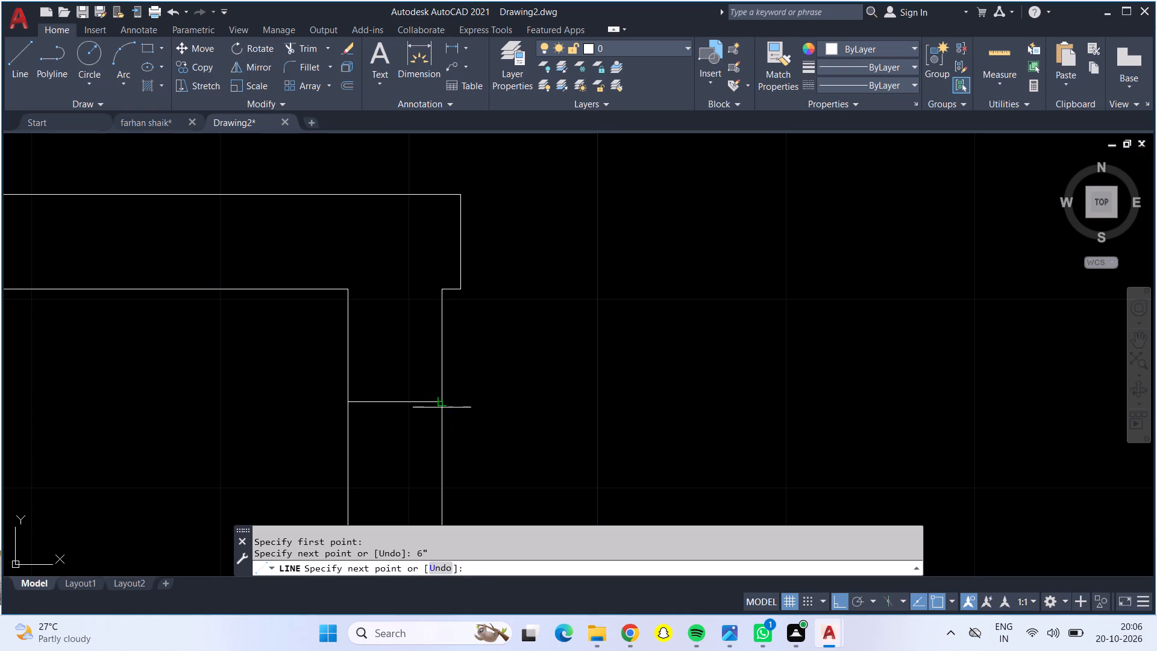
{"action": "left_click", "coordinate": [441, 404]}
Continue the line 2'5" down the small room's right-hand wall and draw the second door jamb across the wall.
{"action": "scroll", "coordinate": [454, 426], "scroll_direction": "down", "scroll_amount": 2}
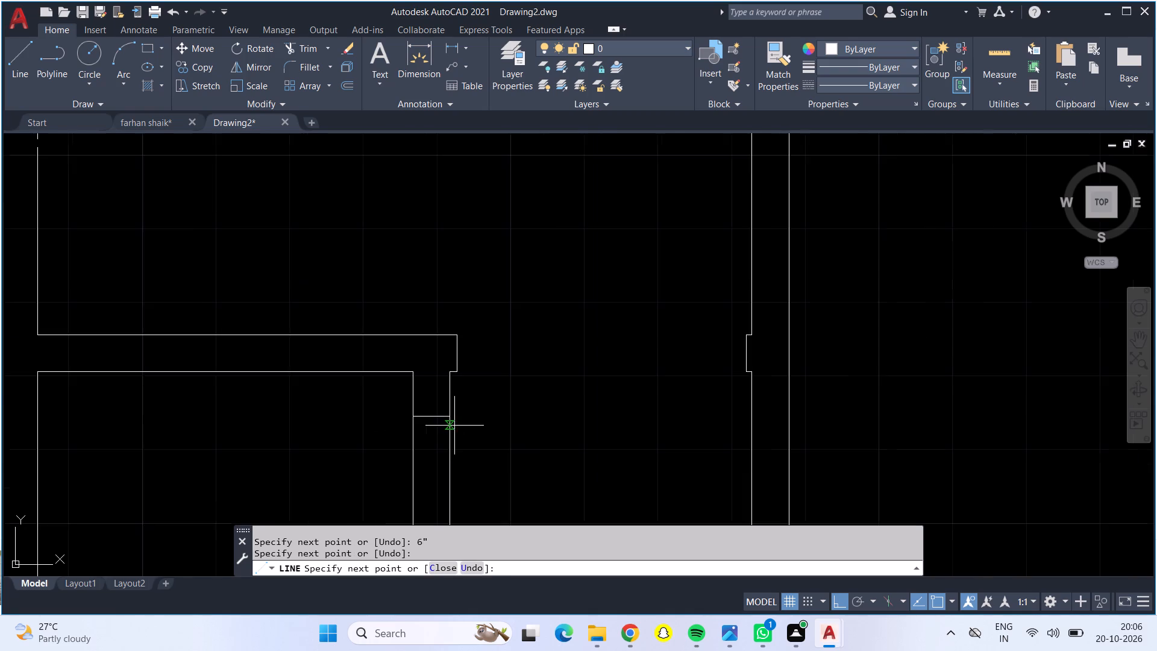
{"action": "scroll", "coordinate": [454, 426], "scroll_direction": "down", "scroll_amount": 1}
{"action": "middle_click_drag", "start_coordinate": [454, 426], "coordinate": [425, 205]}
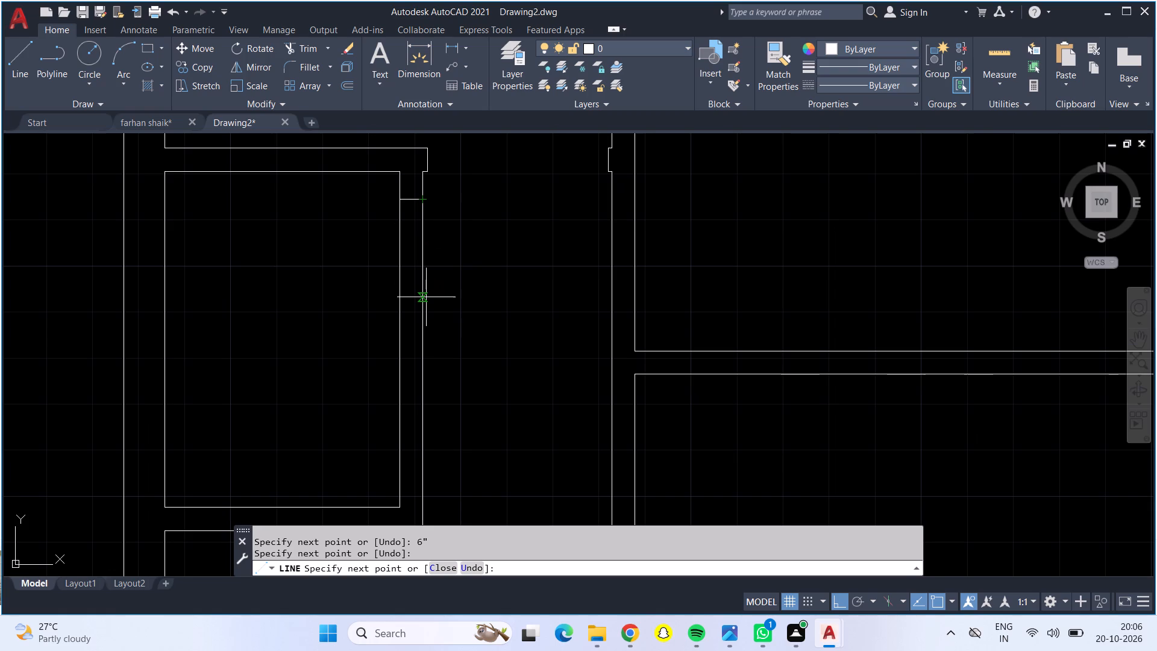
{"action": "type", "text": "2'5\""}
{"action": "key", "text": "Return"}
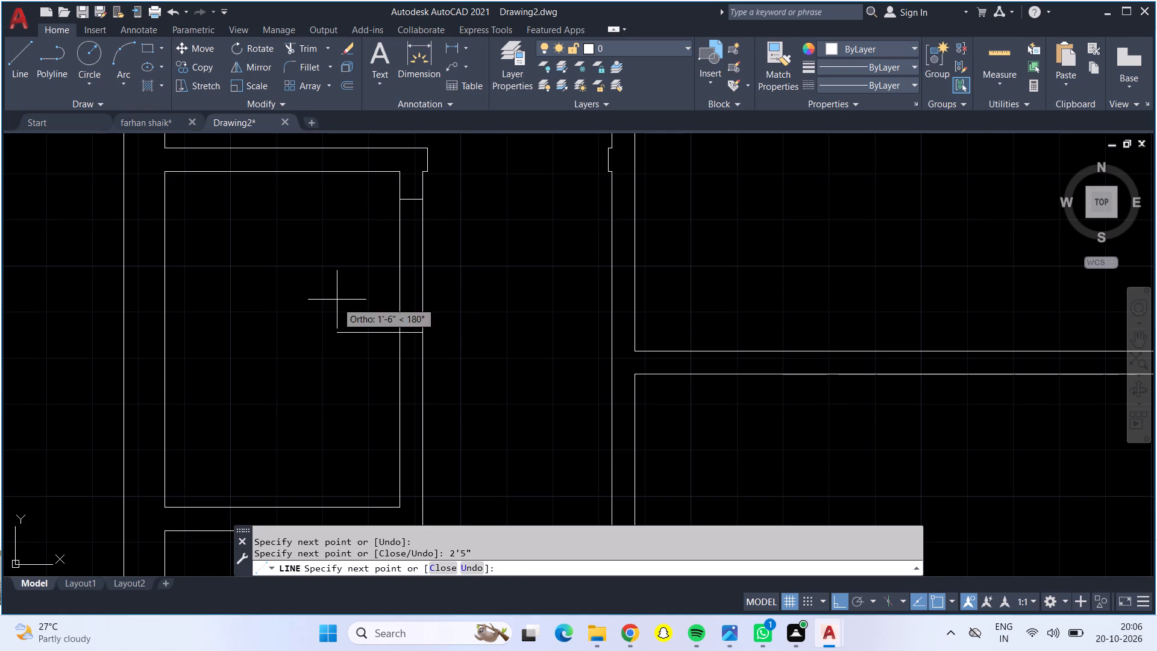
{"action": "left_click", "coordinate": [402, 333]}
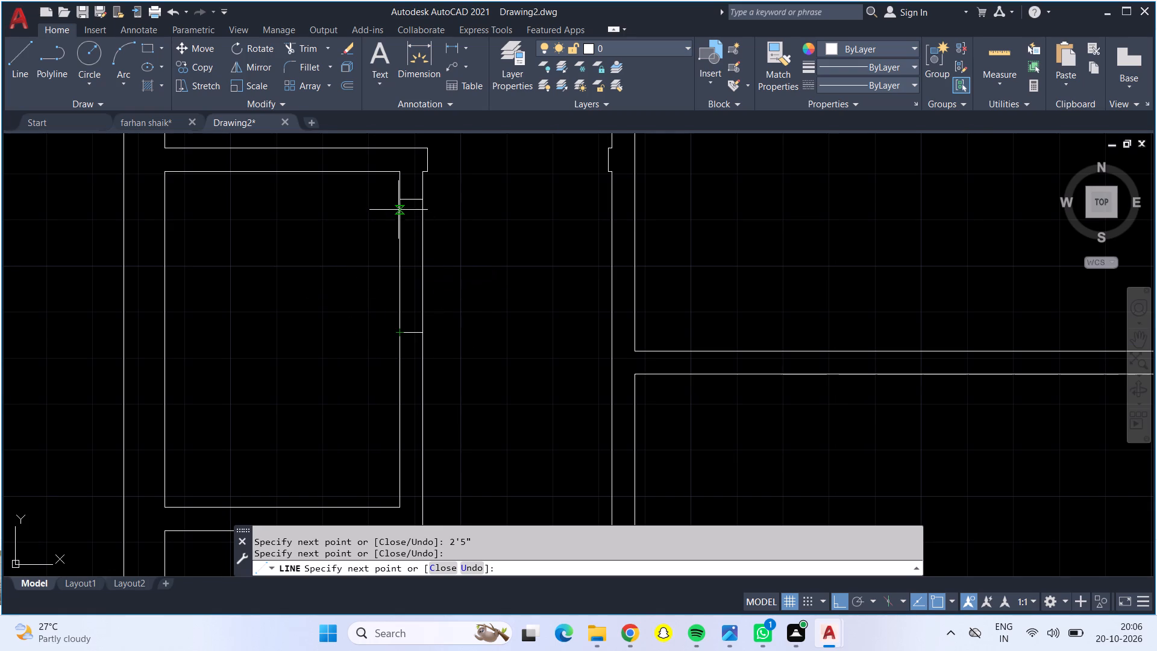
Continue the line back up to the upper jamb's inner end and extend it 2'5" horizontally into the small room.
{"action": "left_click", "coordinate": [396, 203]}
{"action": "type", "text": "2'5\""}
{"action": "key", "text": "Return"}
{"action": "key", "text": "Return"}
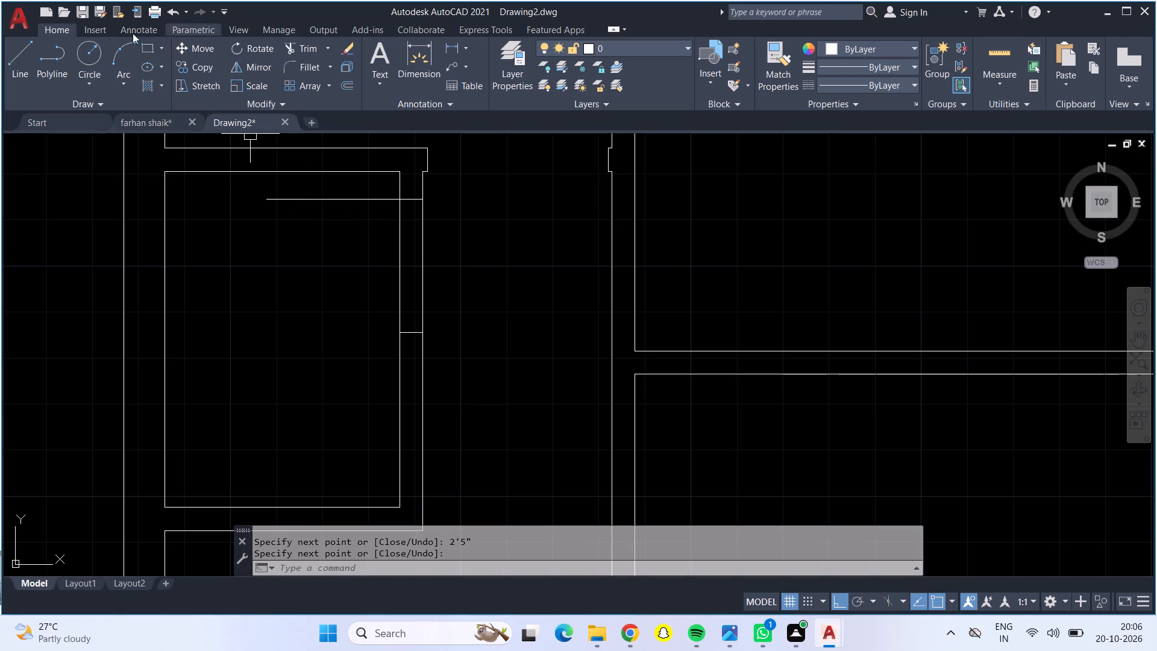
Draw a line 6" up from the upper-right room's lower-left inner corner, then a jamb across its left-hand wall.
{"action": "left_click", "coordinate": [26, 52]}
{"action": "scroll", "coordinate": [441, 244], "scroll_direction": "down", "scroll_amount": 1}
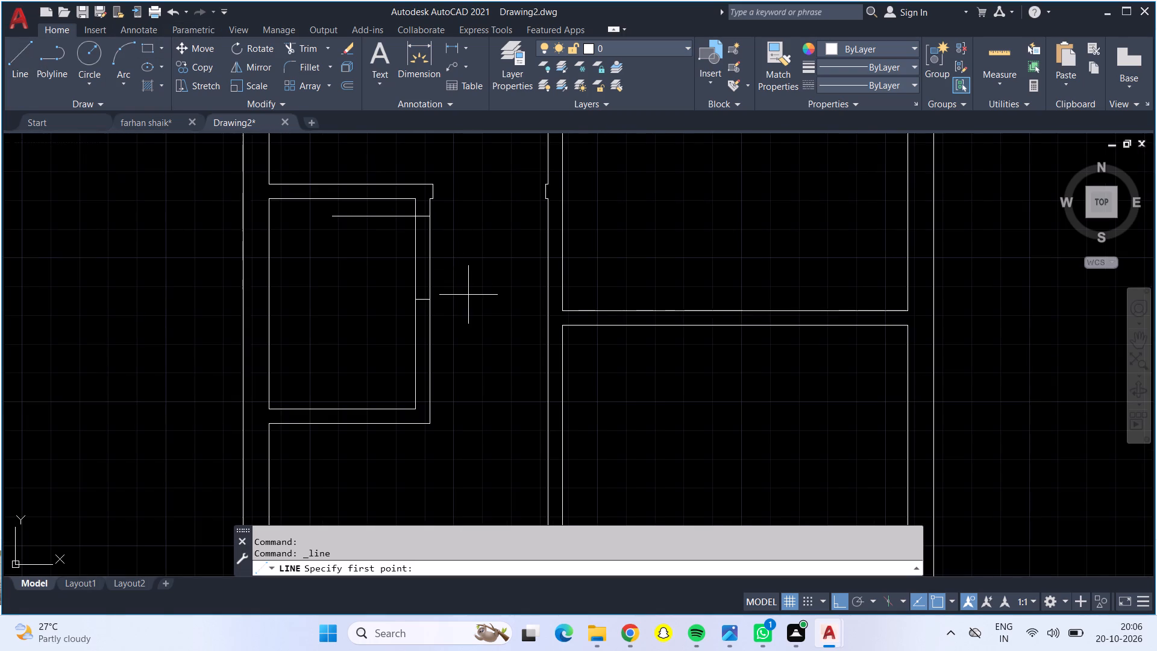
{"action": "middle_click_drag", "start_coordinate": [468, 295], "coordinate": [421, 316]}
{"action": "scroll", "coordinate": [516, 321], "scroll_direction": "up", "scroll_amount": 3}
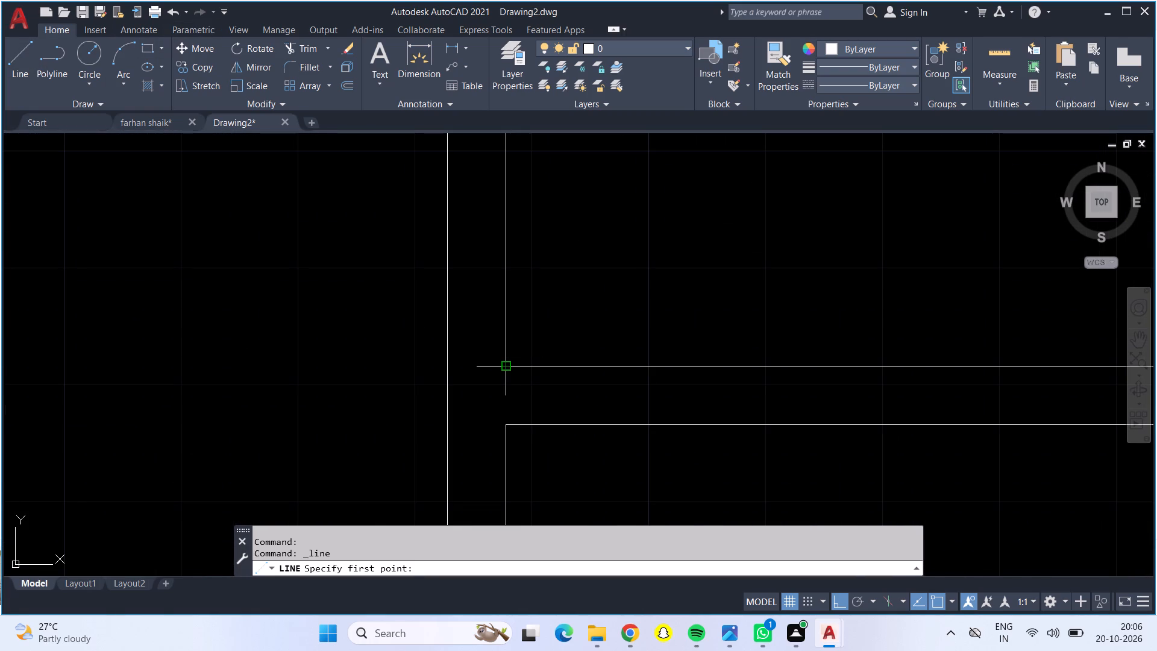
{"action": "left_click", "coordinate": [507, 367]}
{"action": "type", "text": "6\""}
{"action": "key", "text": "Return"}
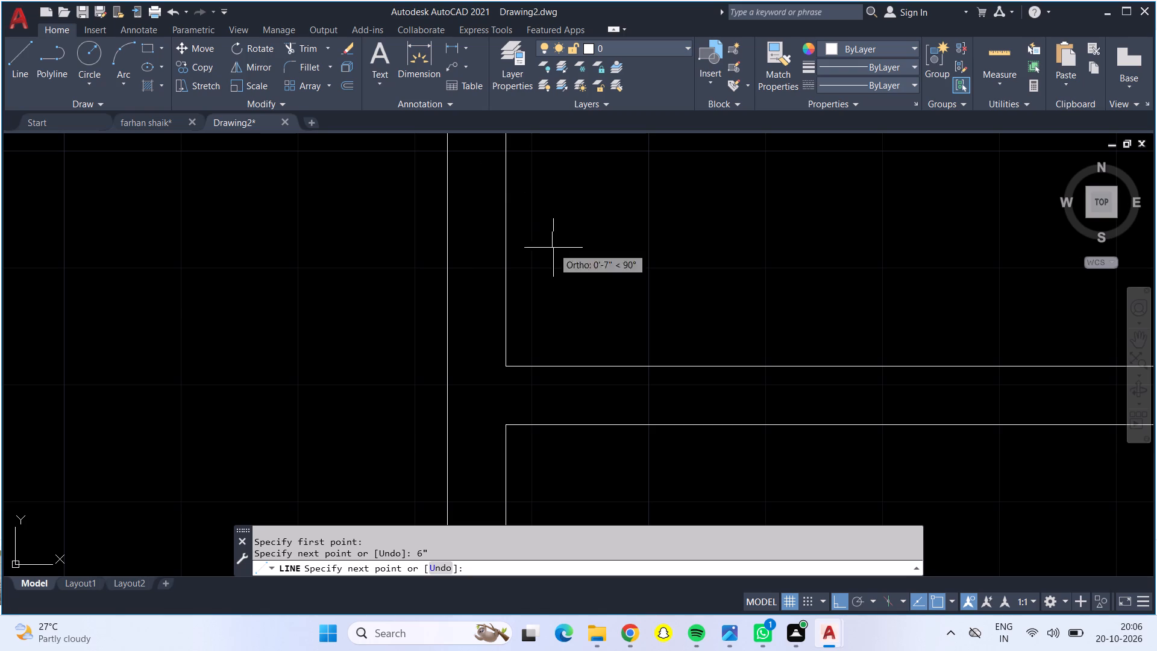
{"action": "left_click", "coordinate": [447, 295]}
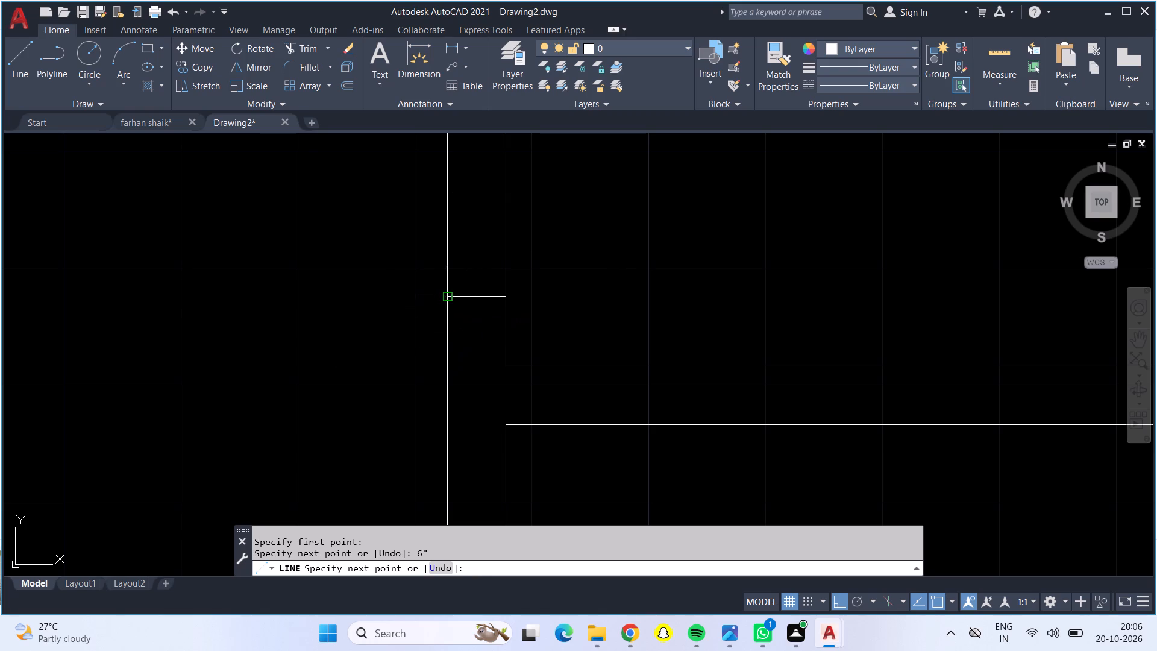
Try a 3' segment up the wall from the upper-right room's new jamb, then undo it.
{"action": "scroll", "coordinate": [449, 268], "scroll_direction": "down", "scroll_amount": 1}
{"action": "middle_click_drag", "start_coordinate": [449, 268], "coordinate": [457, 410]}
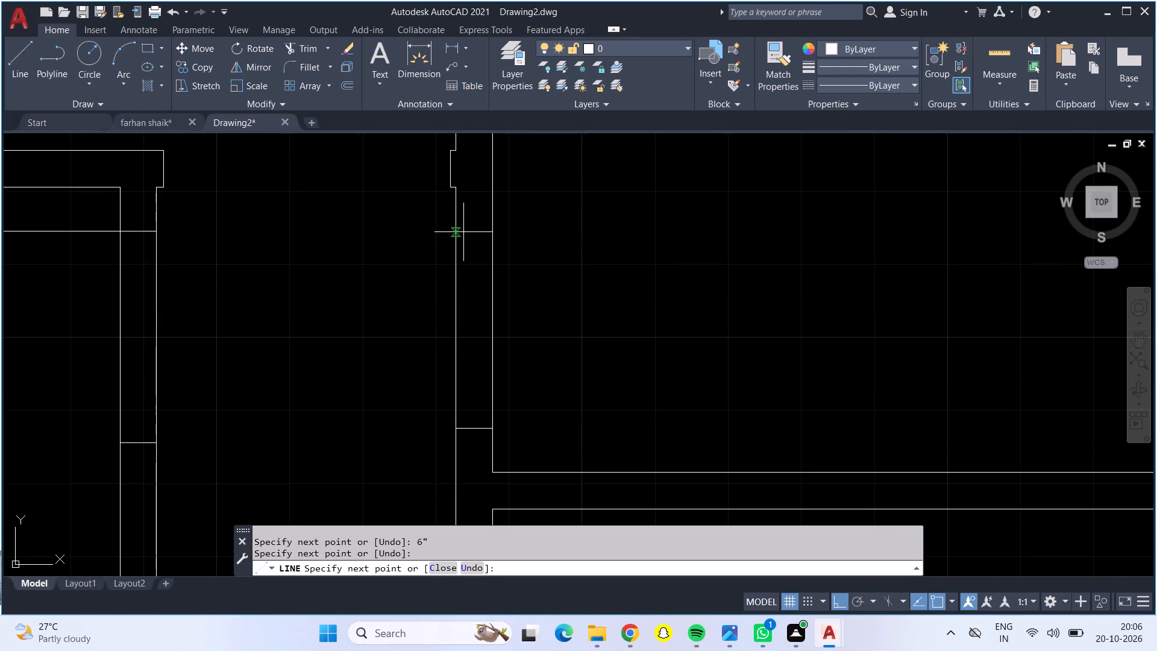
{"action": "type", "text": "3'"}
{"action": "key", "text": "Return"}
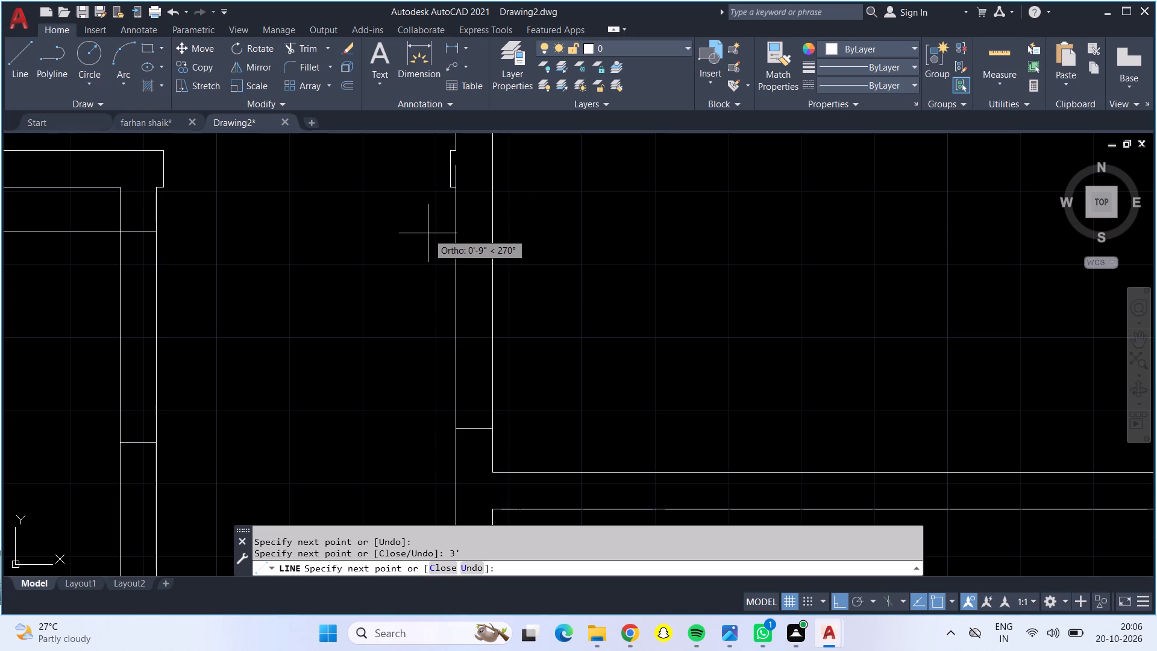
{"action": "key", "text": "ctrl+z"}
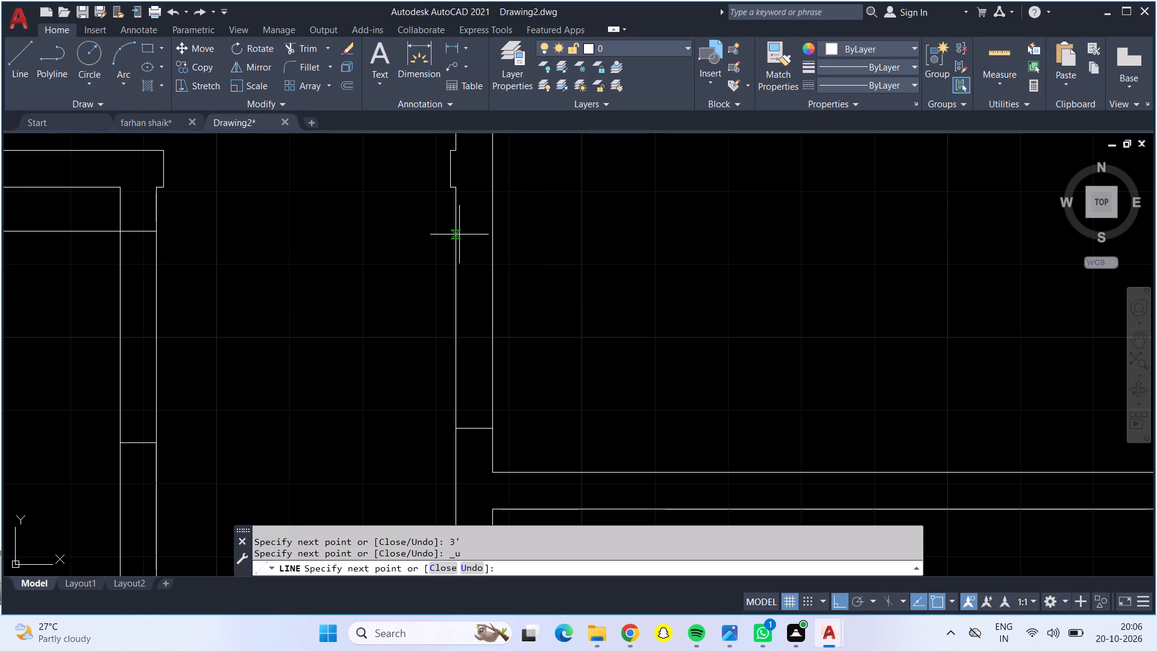
Continue the line 2'6" up the upper-right room's left-hand wall and draw the second door jamb across the wall.
{"action": "type", "text": "2'6\""}
{"action": "key", "text": "Return"}
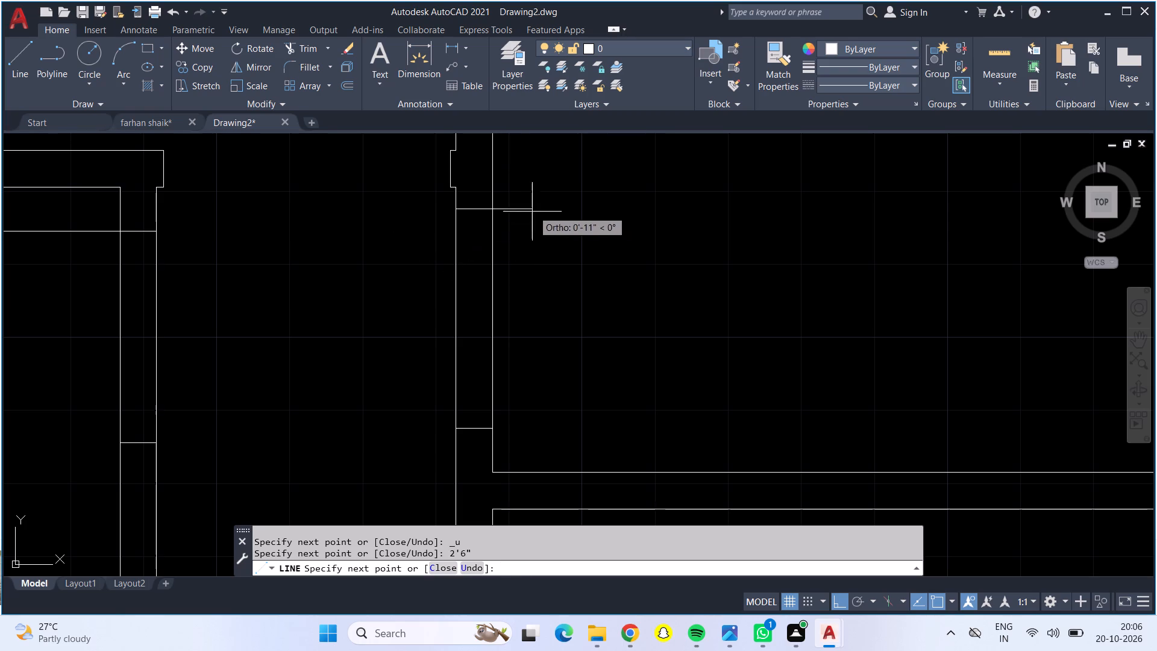
{"action": "left_click", "coordinate": [492, 210]}
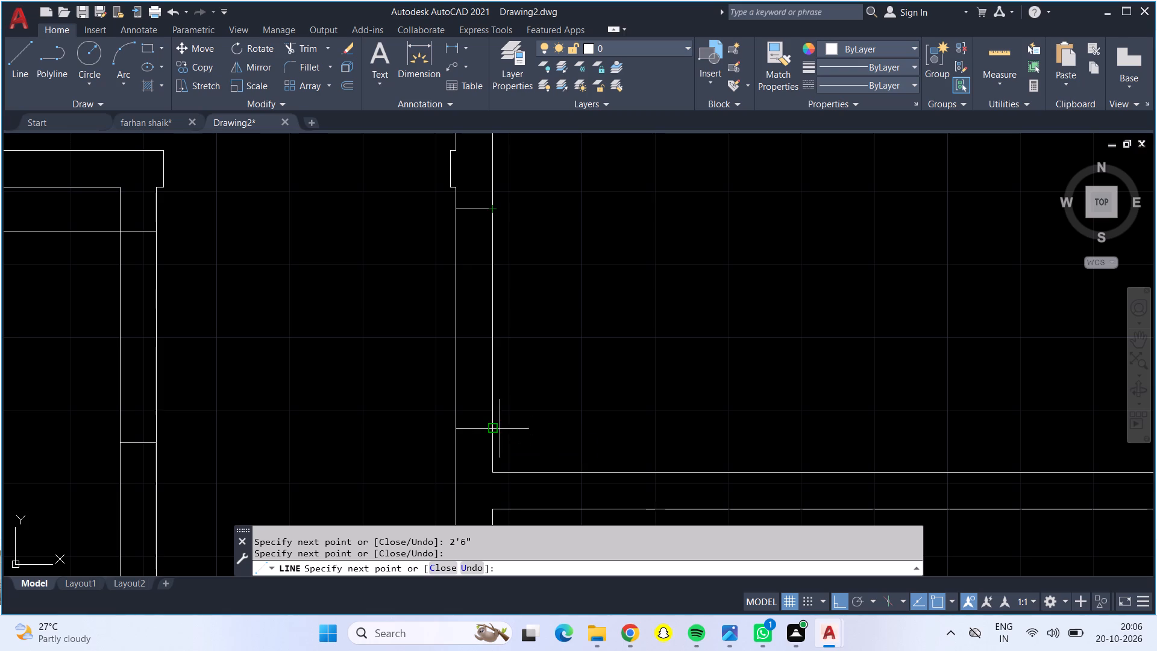
Continue the line back down to the lower jamb's inner end and extend it 2'6" horizontally into the upper-right room.
{"action": "left_click_drag", "start_coordinate": [494, 425], "coordinate": [499, 426]}
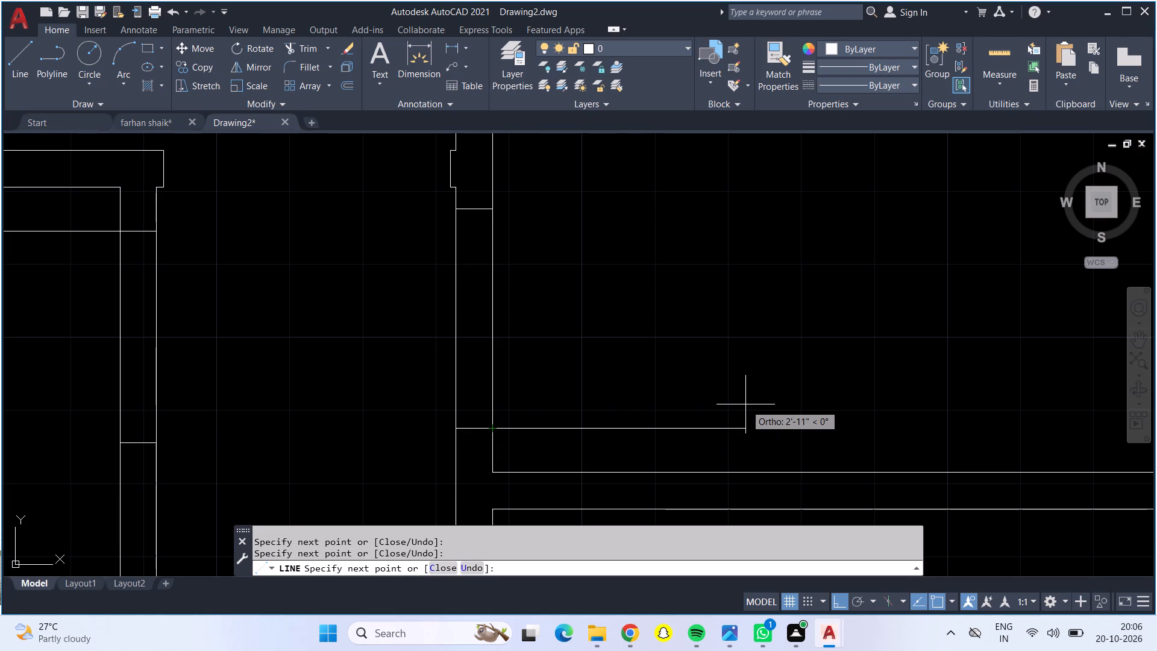
{"action": "key", "text": "3"}
{"action": "key", "text": "BackSpace"}
{"action": "type", "text": "2'6\""}
{"action": "key", "text": "Return"}
{"action": "key", "text": "Return"}
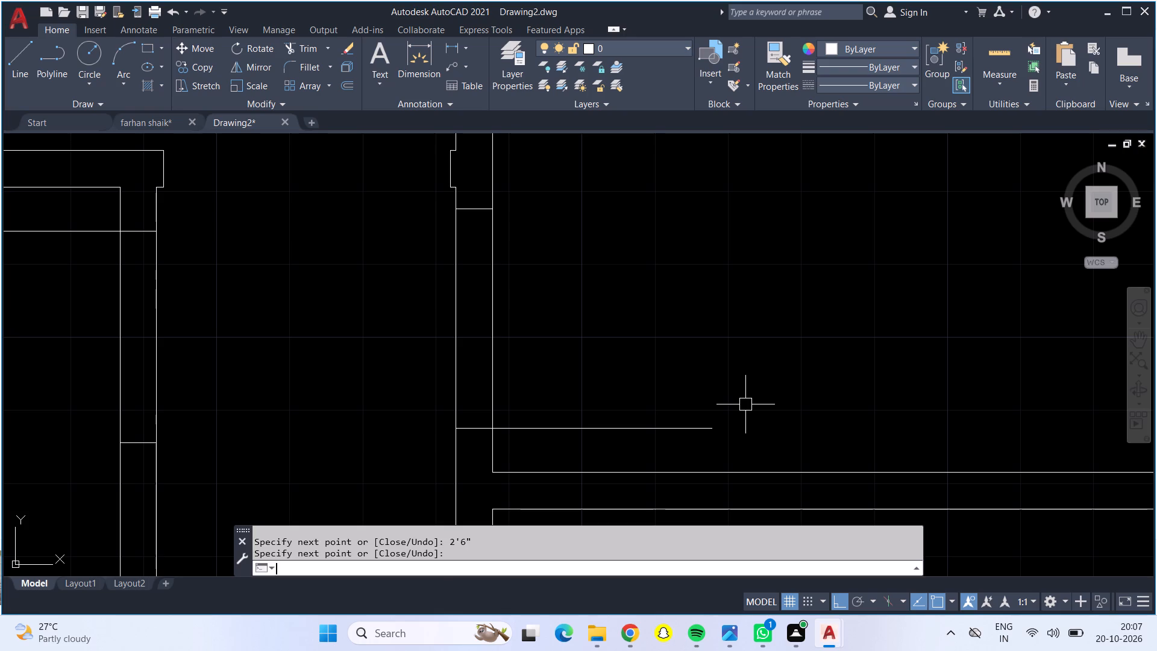
Draw a line 6" down from the upper-left inner corner of the next right-hand room below, then a jamb across its left-hand wall.
{"action": "left_click", "coordinate": [22, 48]}
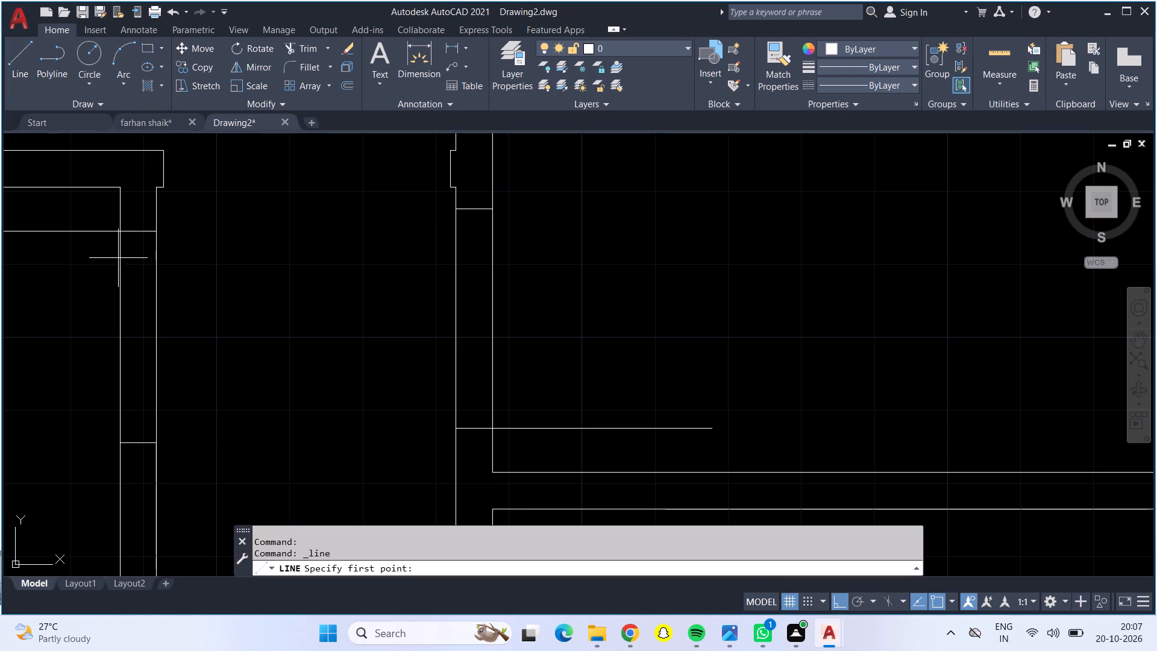
{"action": "scroll", "coordinate": [269, 346], "scroll_direction": "down", "scroll_amount": 1}
{"action": "middle_click_drag", "start_coordinate": [311, 372], "coordinate": [298, 178]}
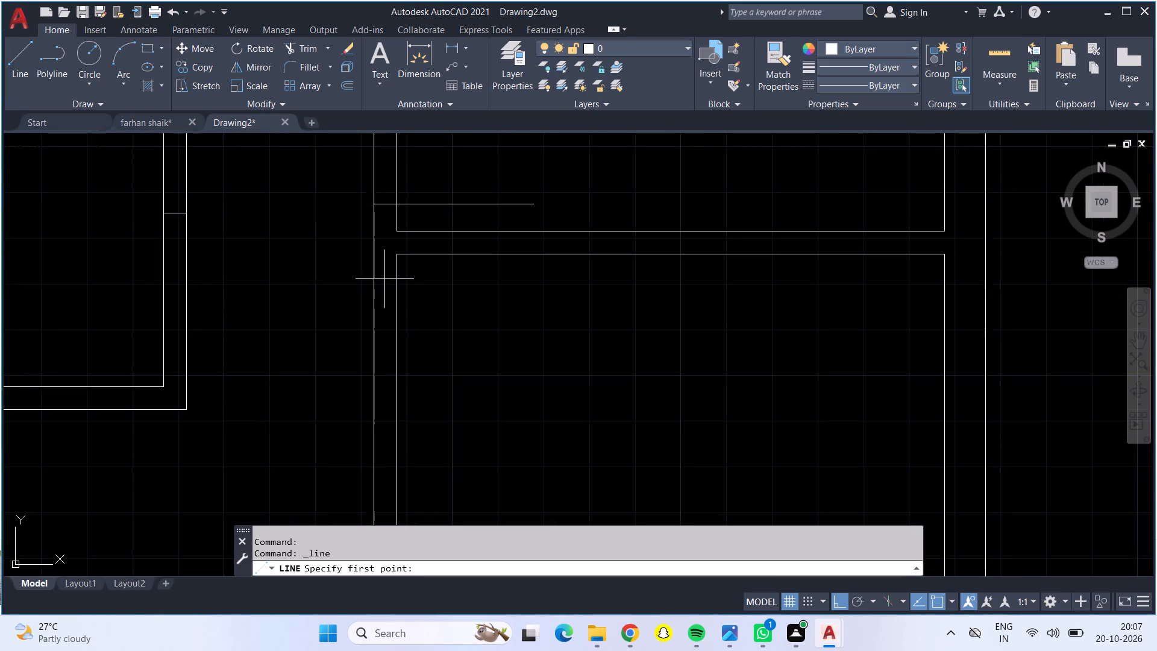
{"action": "scroll", "coordinate": [409, 245], "scroll_direction": "up", "scroll_amount": 1}
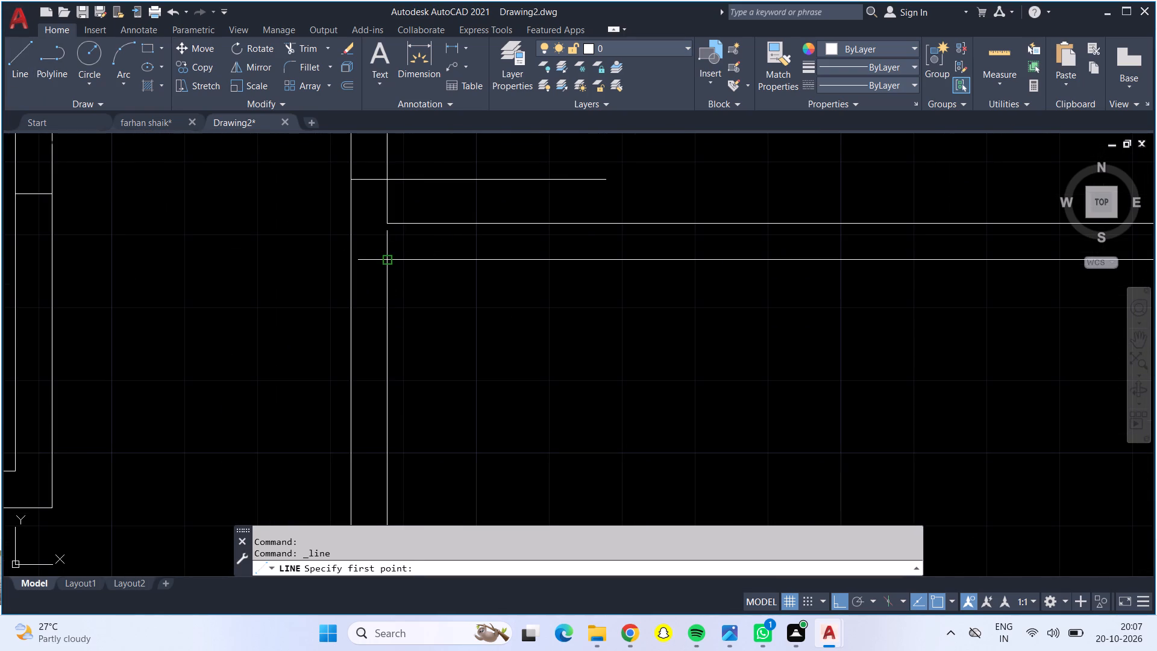
{"action": "left_click", "coordinate": [388, 263]}
{"action": "type", "text": "6\""}
{"action": "key", "text": "Return"}
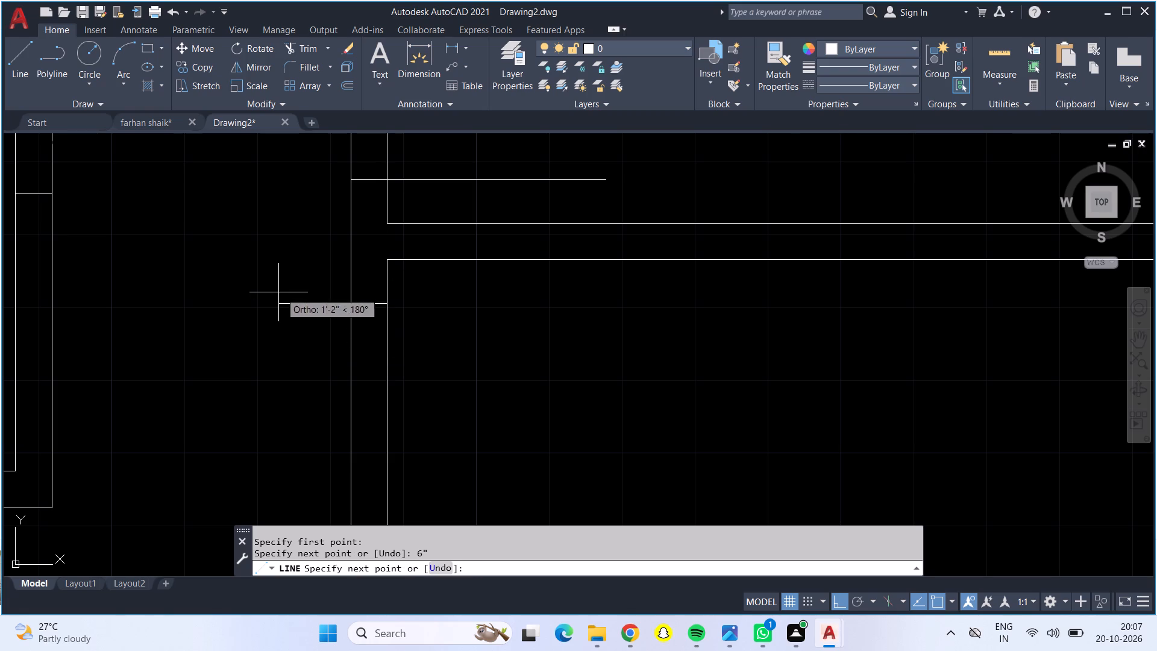
{"action": "left_click", "coordinate": [348, 304]}
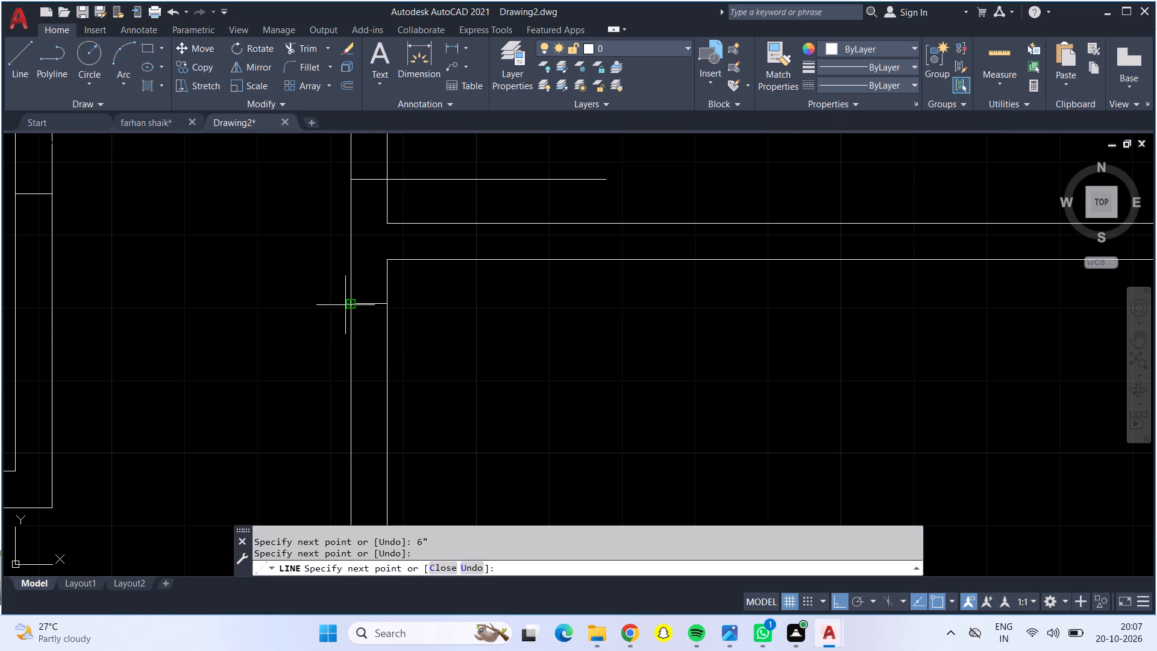
Continue the line 3' down that room's left-hand wall and draw the second door jamb across the wall.
{"action": "type", "text": "3'"}
{"action": "key", "text": "Return"}
{"action": "scroll", "coordinate": [364, 451], "scroll_direction": "down", "scroll_amount": 2}
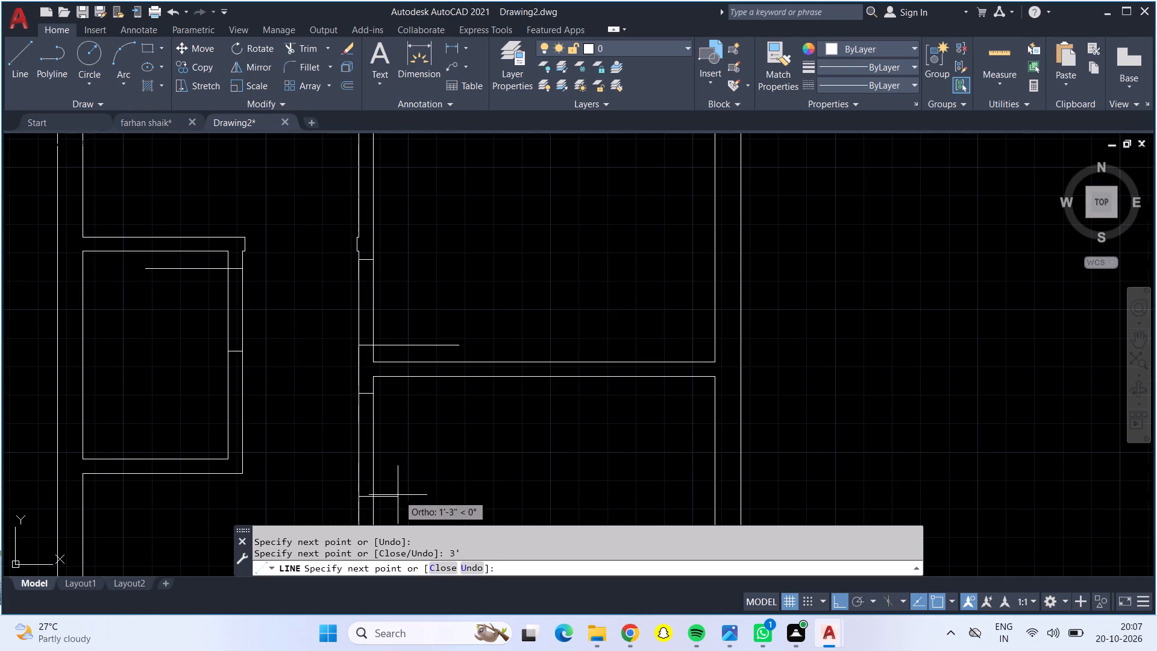
{"action": "left_click", "coordinate": [371, 499]}
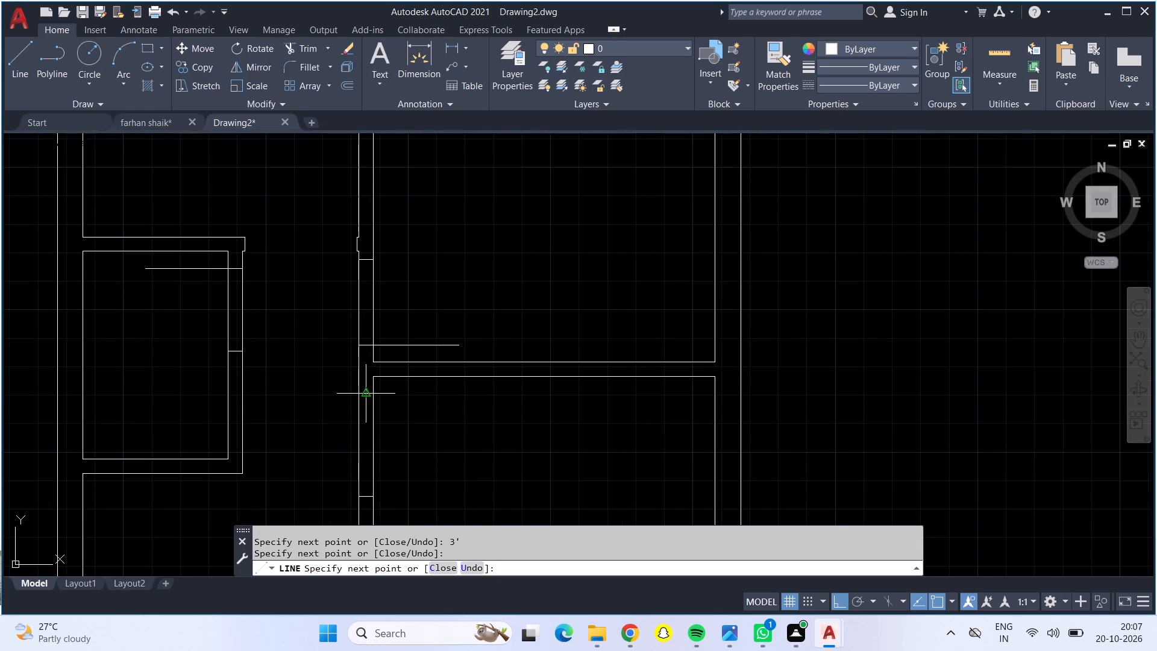
Continue the line back up to the upper jamb's inner end and extend it 3' horizontally into the room.
{"action": "left_click", "coordinate": [373, 394]}
{"action": "type", "text": "3'"}
{"action": "key", "text": "Return"}
{"action": "key", "text": "Return"}
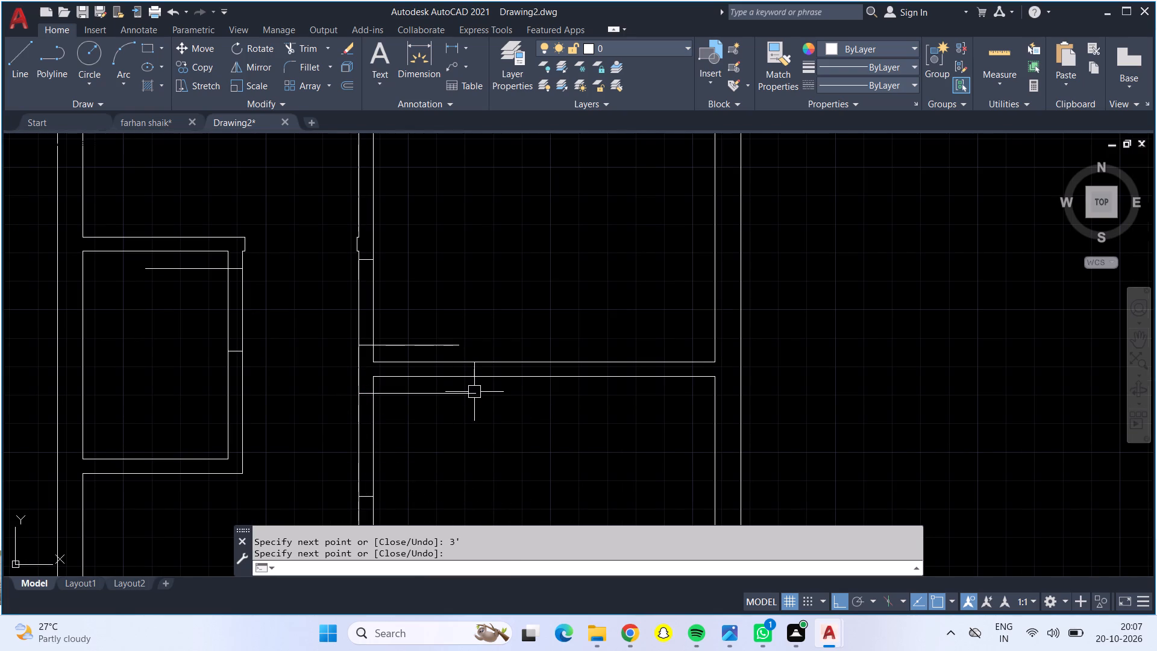
Start a line 6" down from the upper-left inner corner of the small room below the large right-hand room.
{"action": "scroll", "coordinate": [445, 544], "scroll_direction": "down", "scroll_amount": 1}
{"action": "middle_click_drag", "start_coordinate": [437, 483], "coordinate": [444, 227]}
{"action": "scroll", "coordinate": [444, 227], "scroll_direction": "down", "scroll_amount": 1}
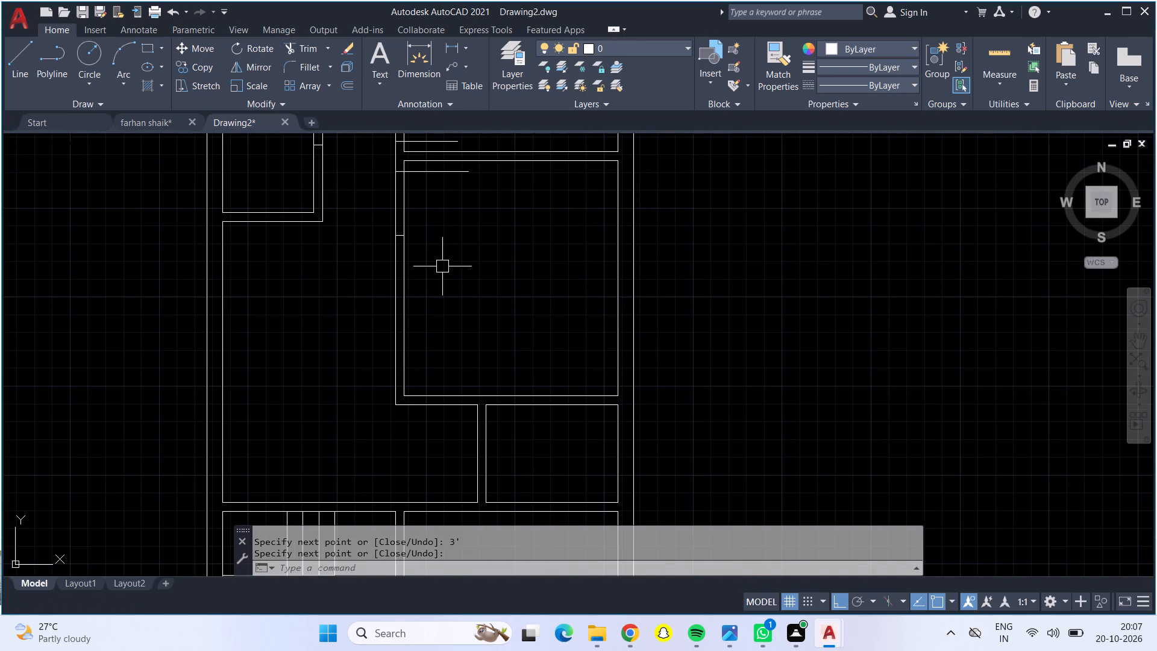
{"action": "left_click", "coordinate": [25, 54]}
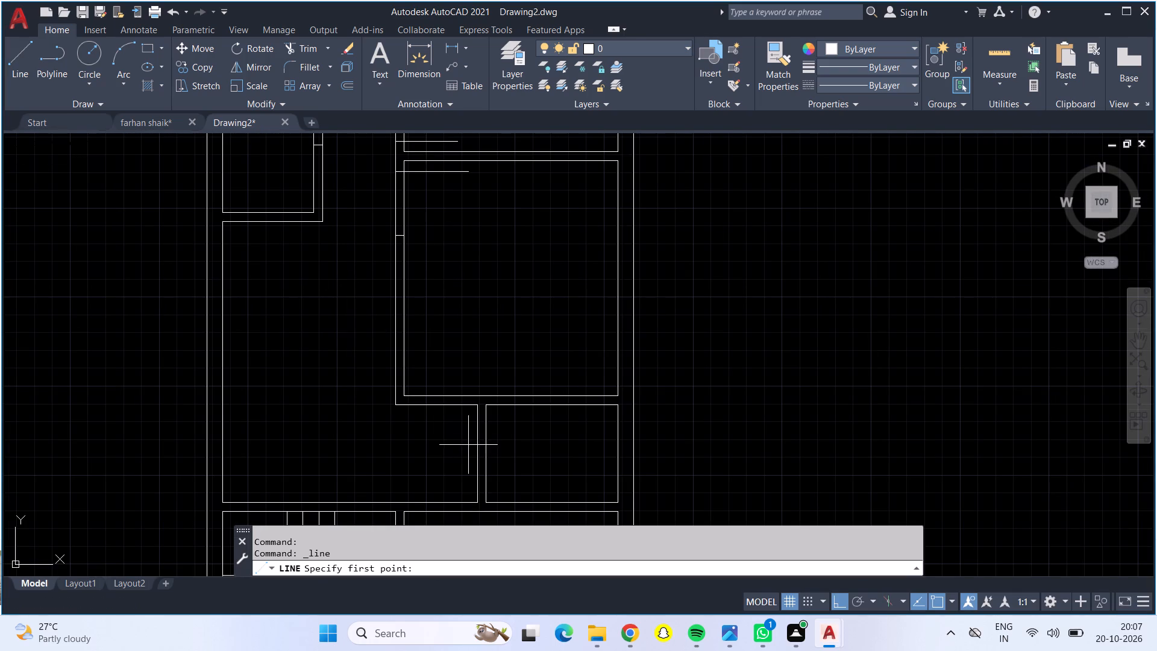
{"action": "scroll", "coordinate": [465, 415], "scroll_direction": "up", "scroll_amount": 2}
{"action": "left_click", "coordinate": [518, 393]}
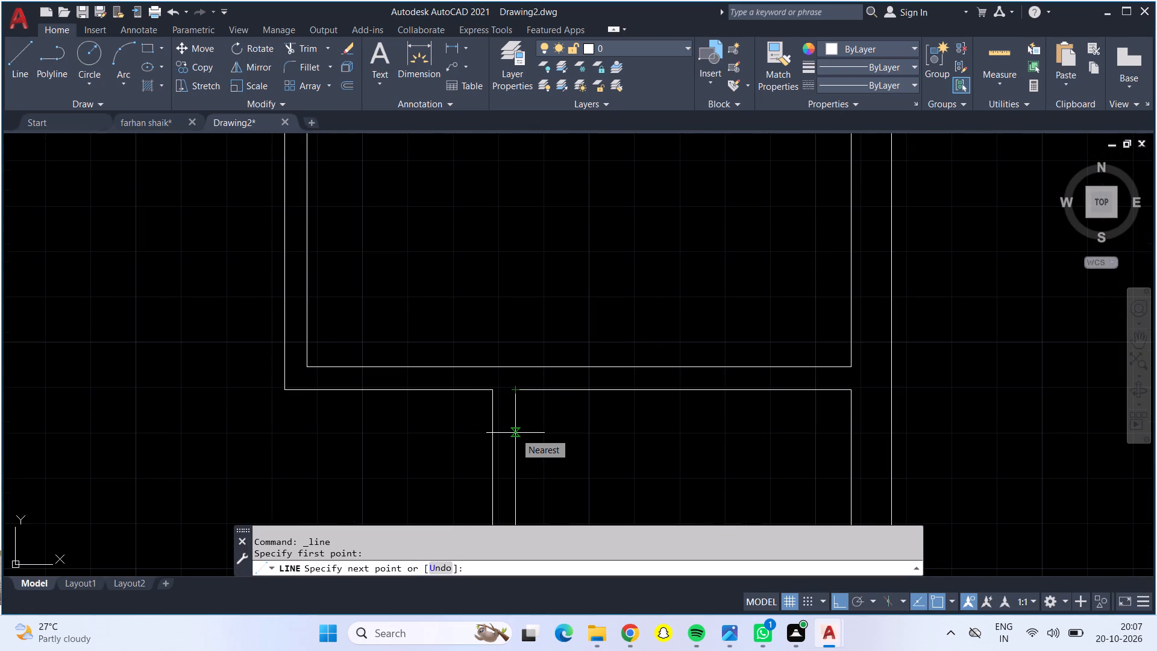
{"action": "key", "text": "6"}
{"action": "key", "text": "shift+quotedbl"}
{"action": "key", "text": "Return"}
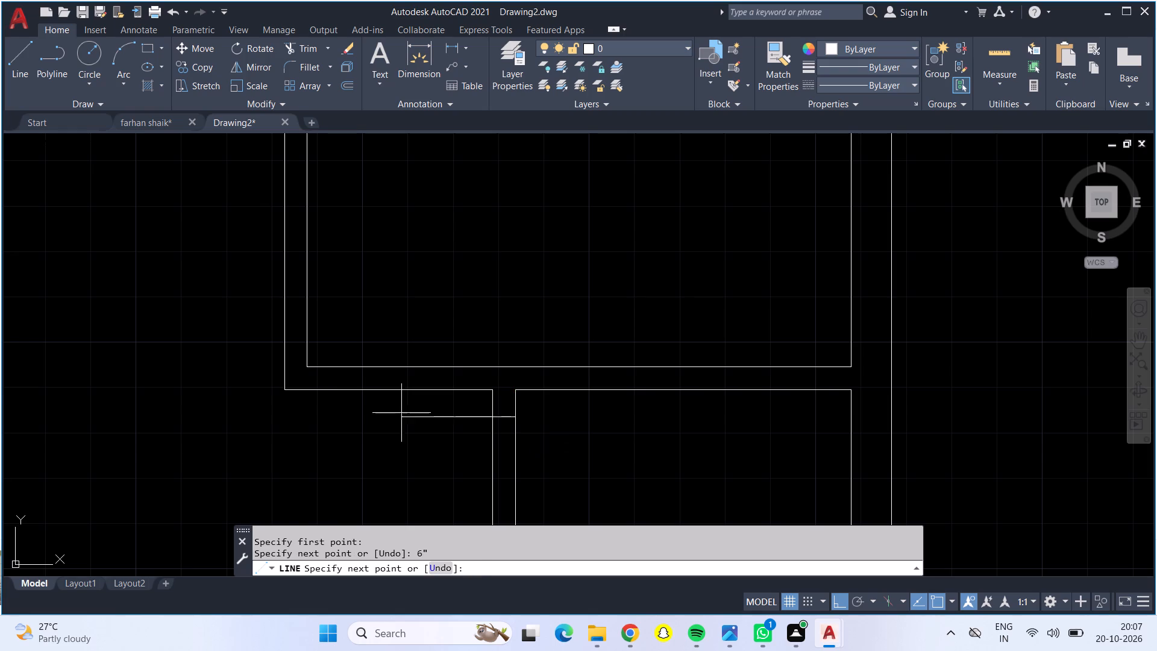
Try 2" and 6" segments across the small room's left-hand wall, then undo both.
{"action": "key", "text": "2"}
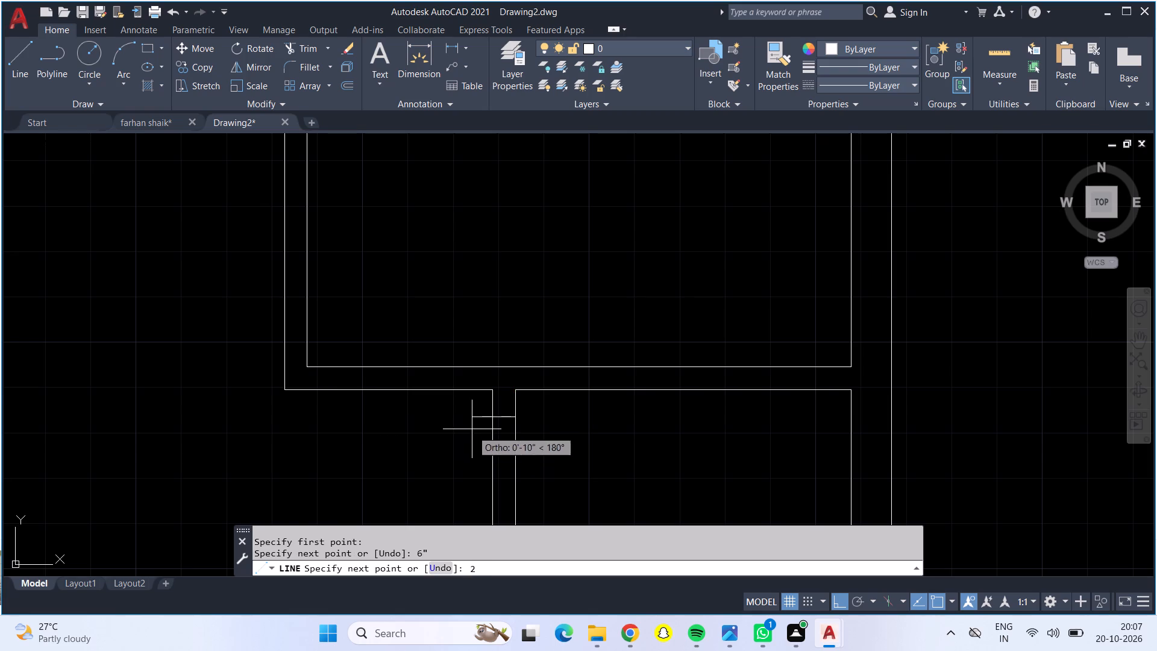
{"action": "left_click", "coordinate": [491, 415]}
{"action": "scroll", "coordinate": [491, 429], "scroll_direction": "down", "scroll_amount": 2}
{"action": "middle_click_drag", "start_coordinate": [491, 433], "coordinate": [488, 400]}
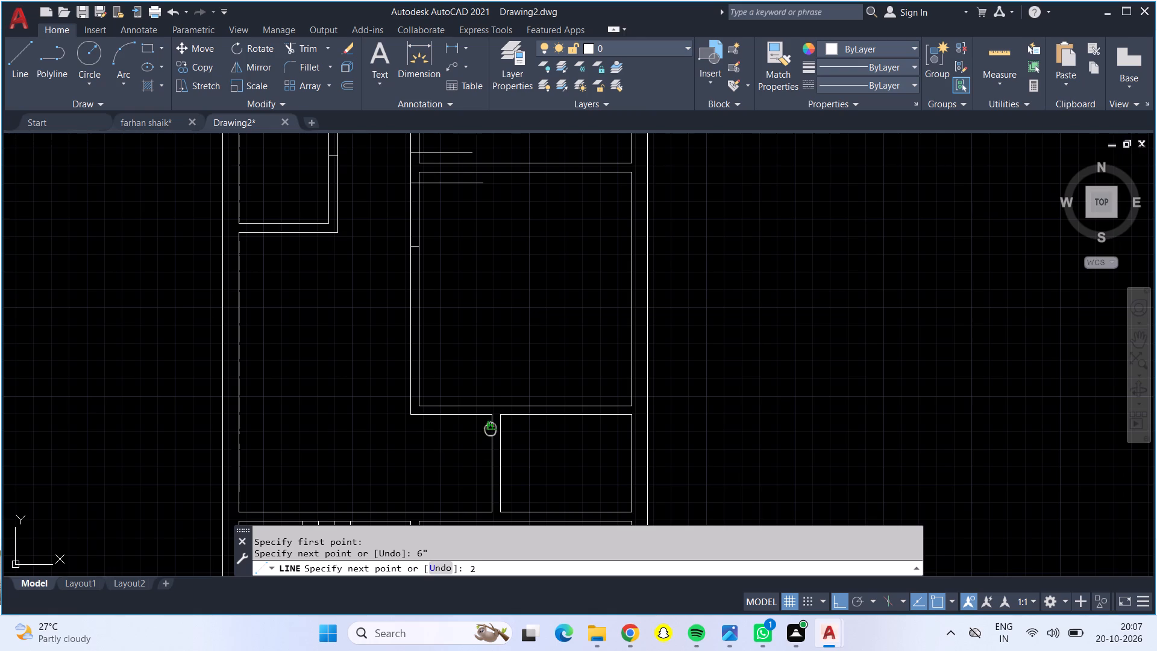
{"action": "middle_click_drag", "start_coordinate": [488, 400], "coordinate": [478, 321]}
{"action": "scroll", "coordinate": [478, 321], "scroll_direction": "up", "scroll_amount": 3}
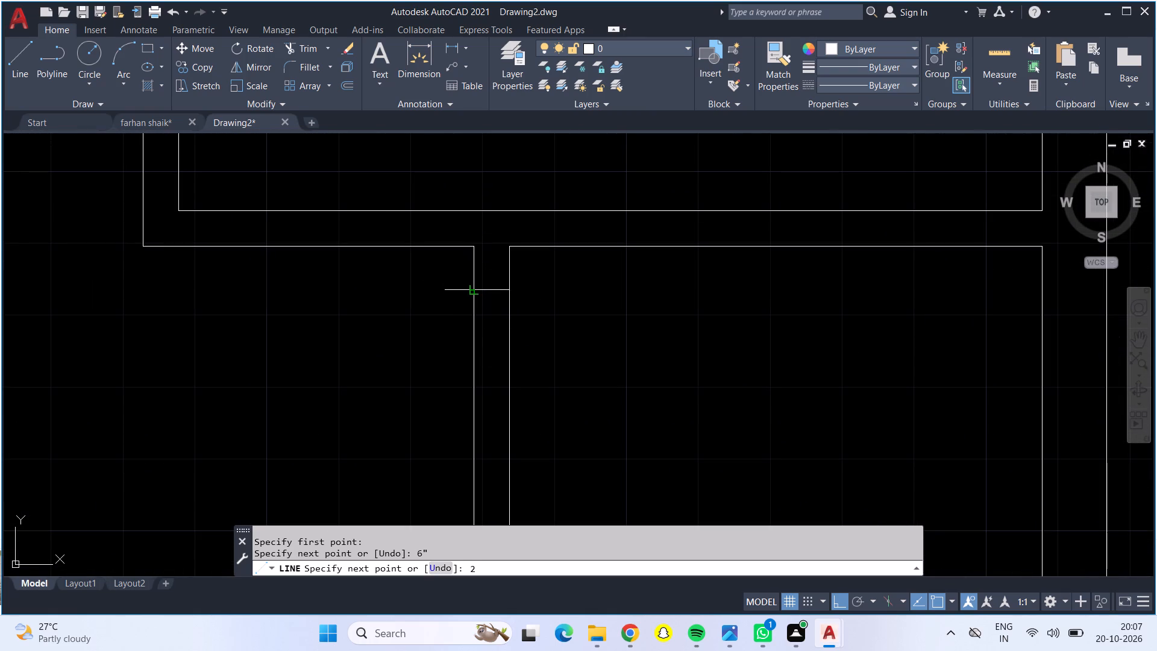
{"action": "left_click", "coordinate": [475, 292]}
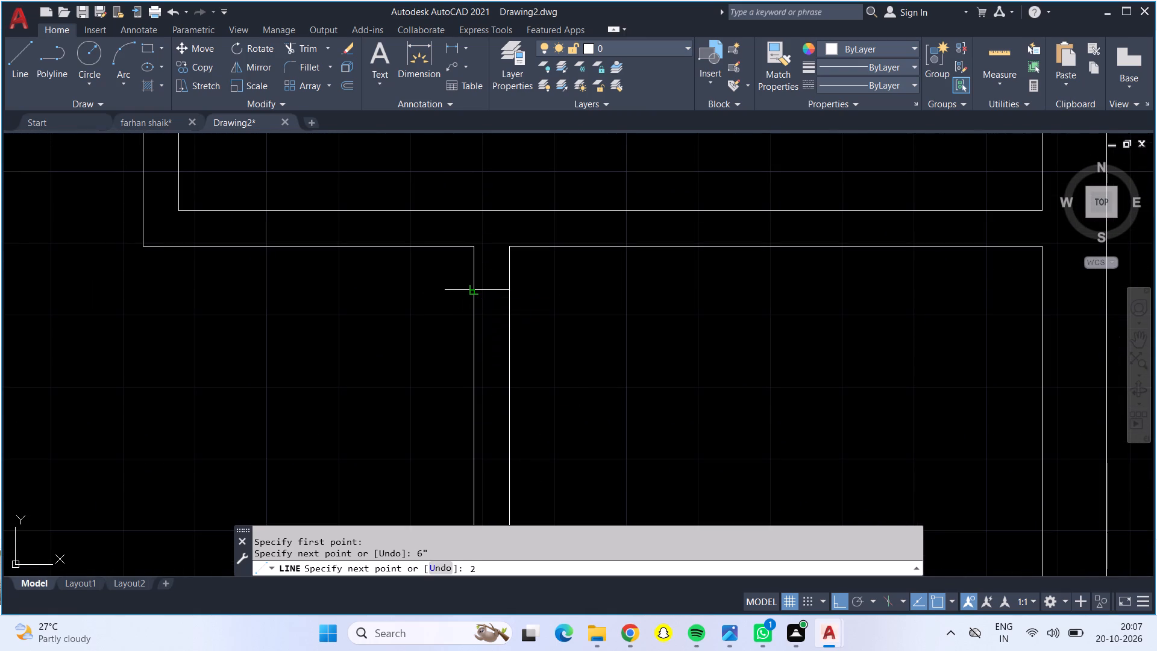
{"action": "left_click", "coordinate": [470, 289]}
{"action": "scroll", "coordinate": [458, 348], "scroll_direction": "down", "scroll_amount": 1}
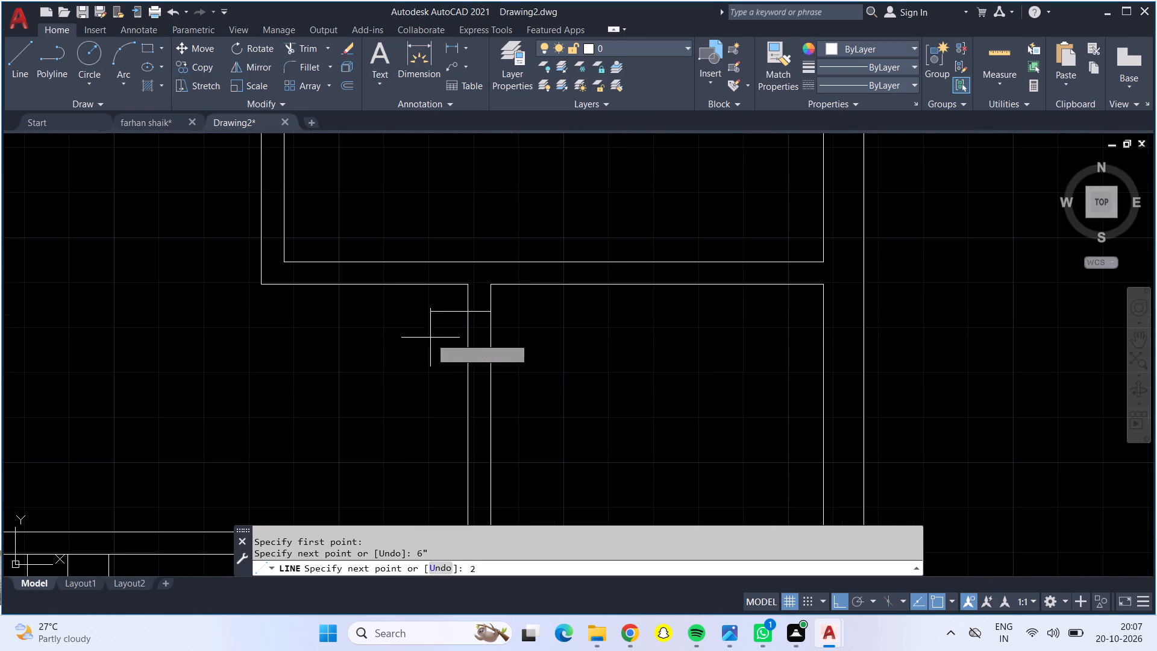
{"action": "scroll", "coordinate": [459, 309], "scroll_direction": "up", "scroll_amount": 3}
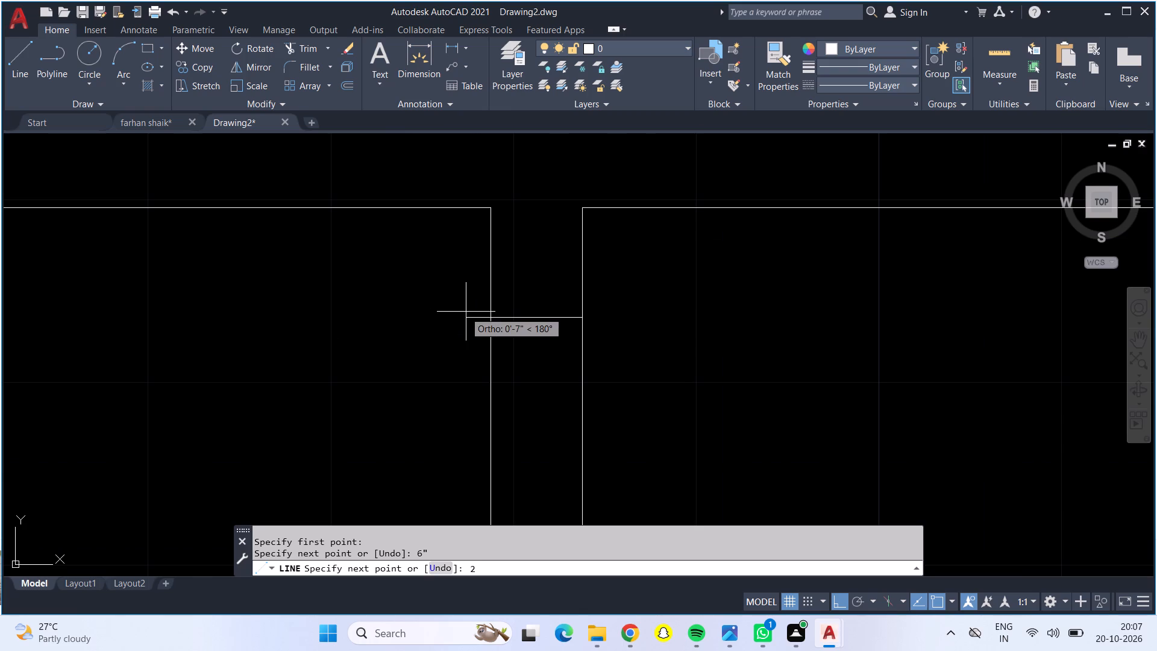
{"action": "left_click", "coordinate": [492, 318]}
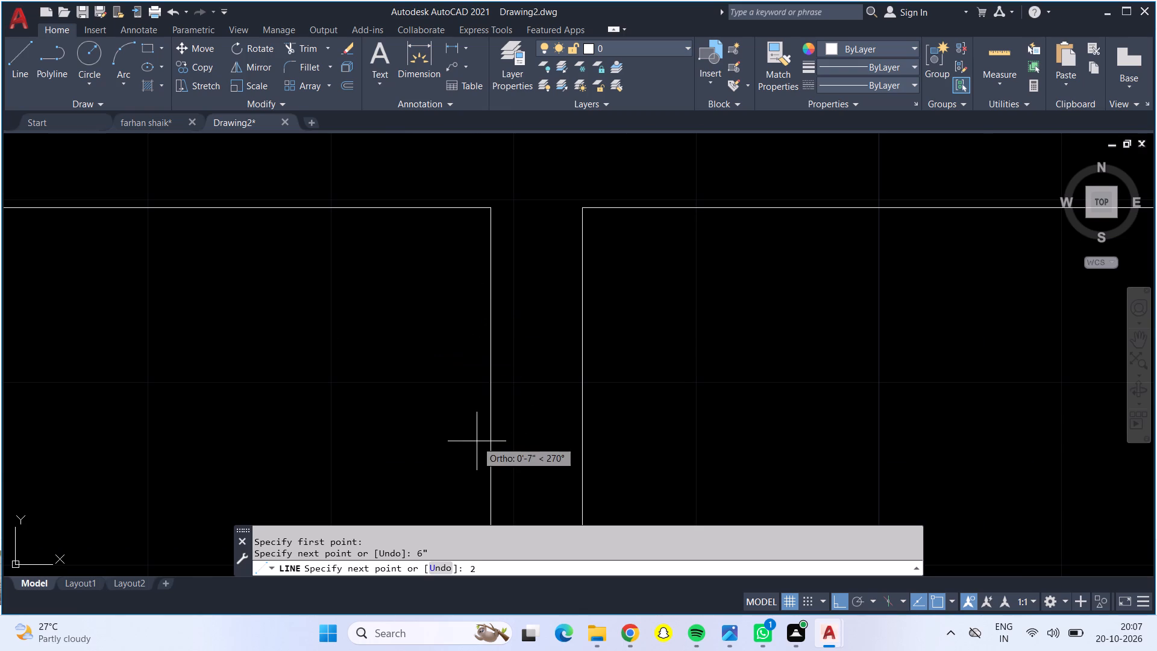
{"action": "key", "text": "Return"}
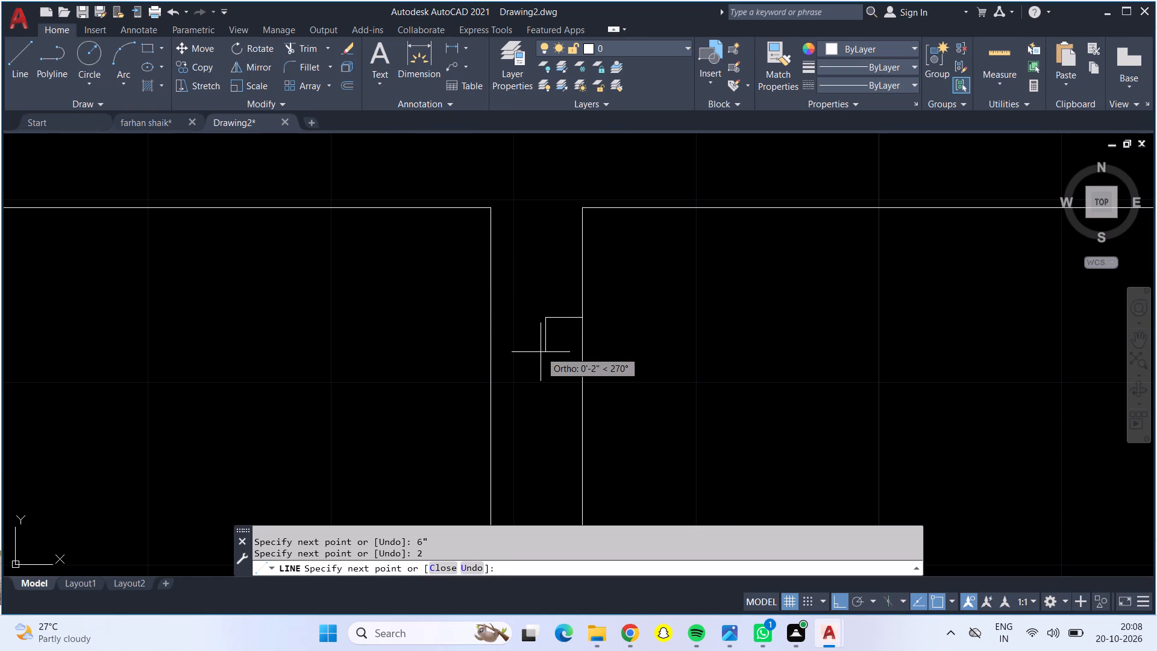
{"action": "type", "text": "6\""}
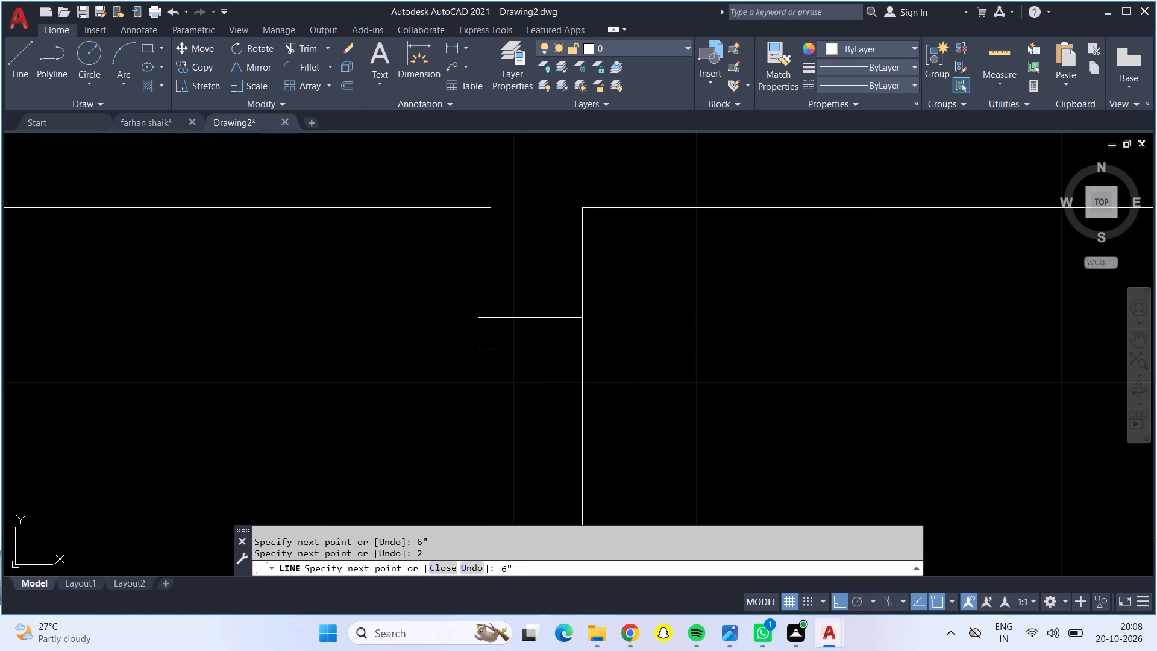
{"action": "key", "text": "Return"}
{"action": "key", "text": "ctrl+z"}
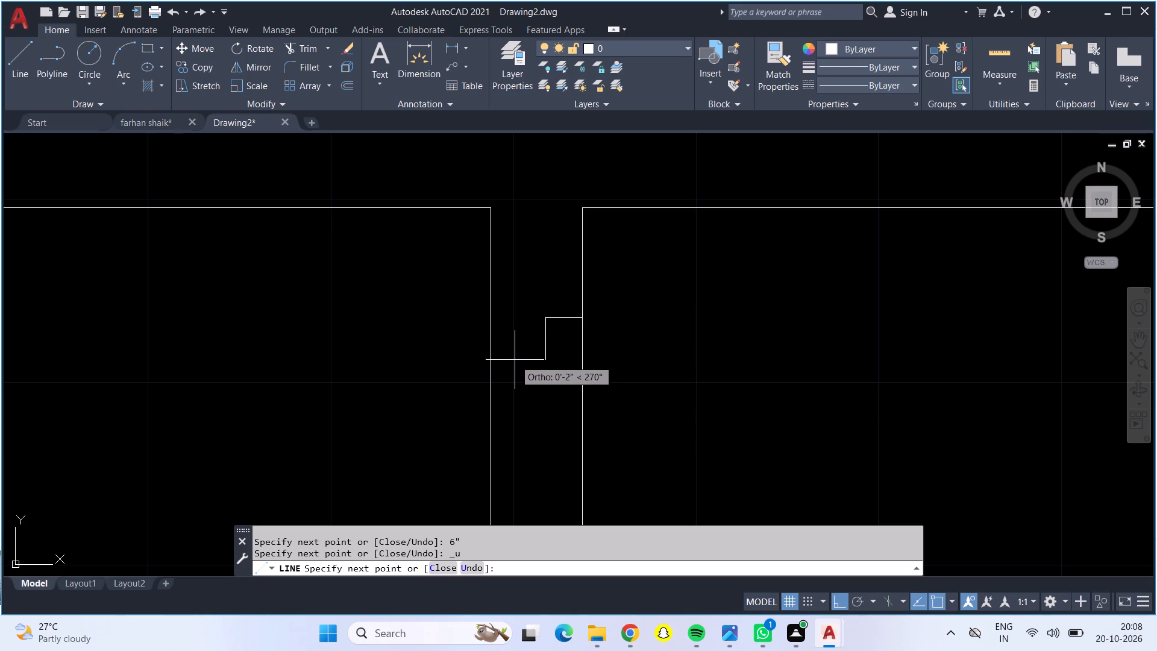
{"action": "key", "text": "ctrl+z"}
Finish the upper jamb across the small room's left-hand wall, continue 2'5" down the wall, and draw the second jamb across it.
{"action": "left_click", "coordinate": [488, 315]}
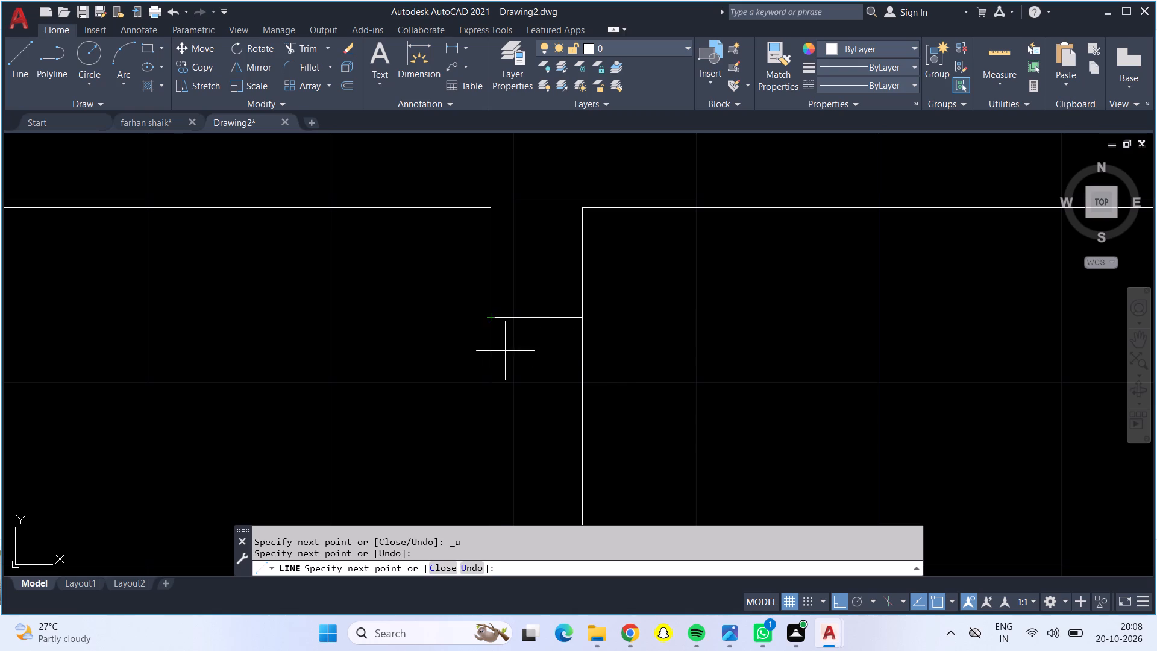
{"action": "scroll", "coordinate": [514, 369], "scroll_direction": "down", "scroll_amount": 2}
{"action": "middle_click_drag", "start_coordinate": [508, 420], "coordinate": [506, 358]}
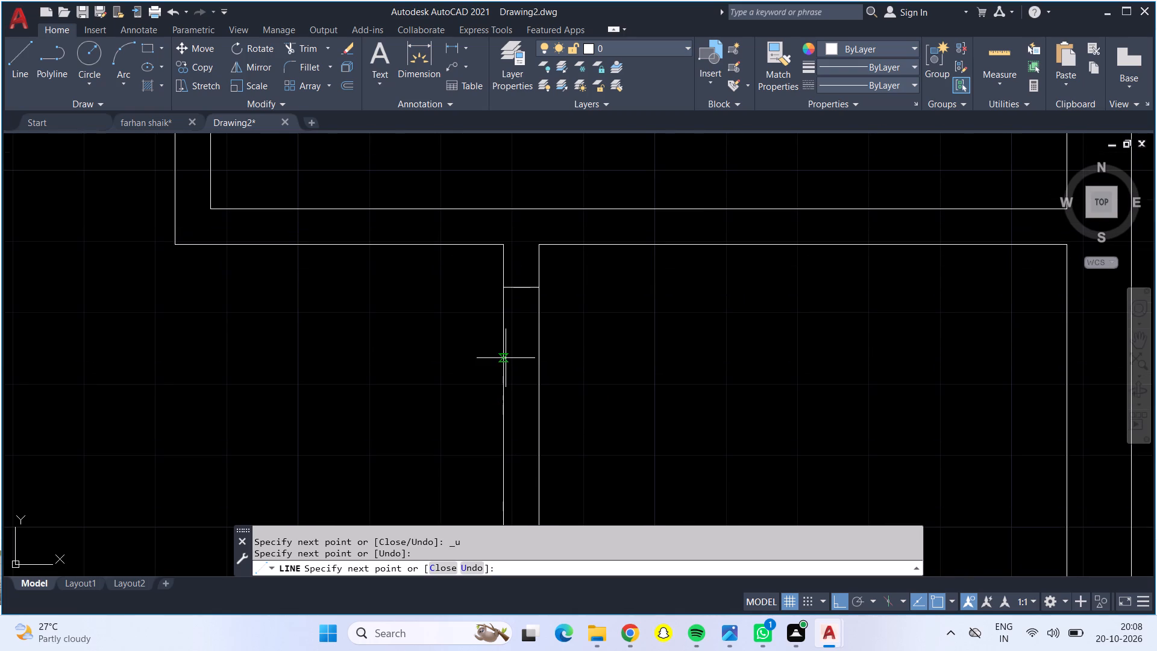
{"action": "type", "text": "2'5\""}
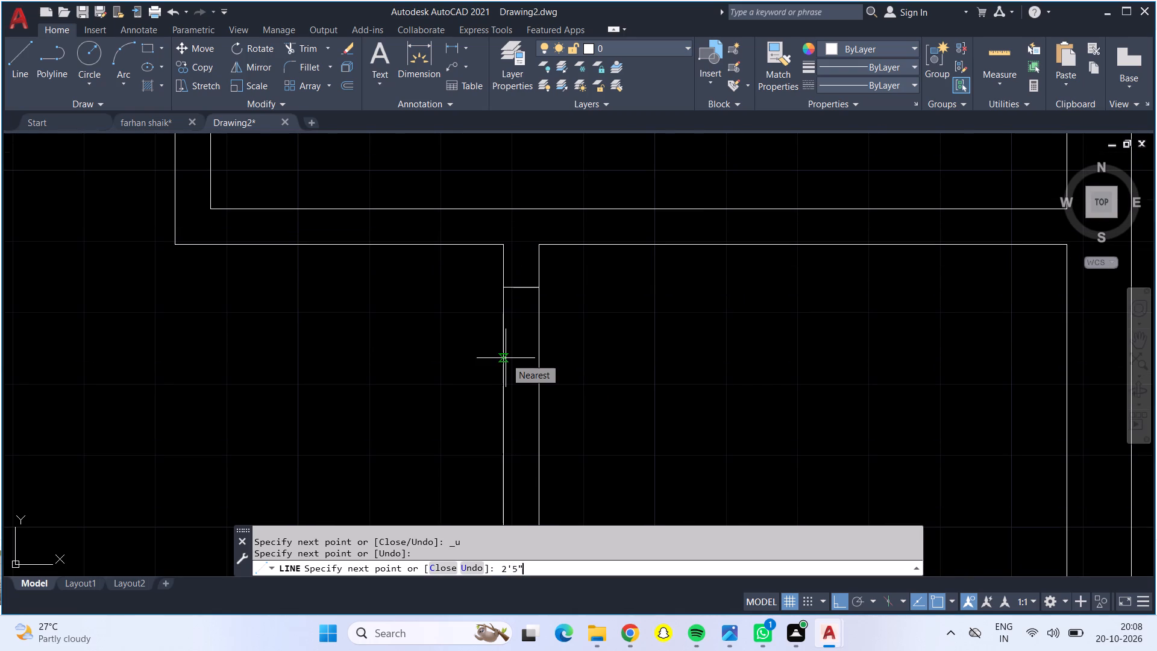
{"action": "key", "text": "Return"}
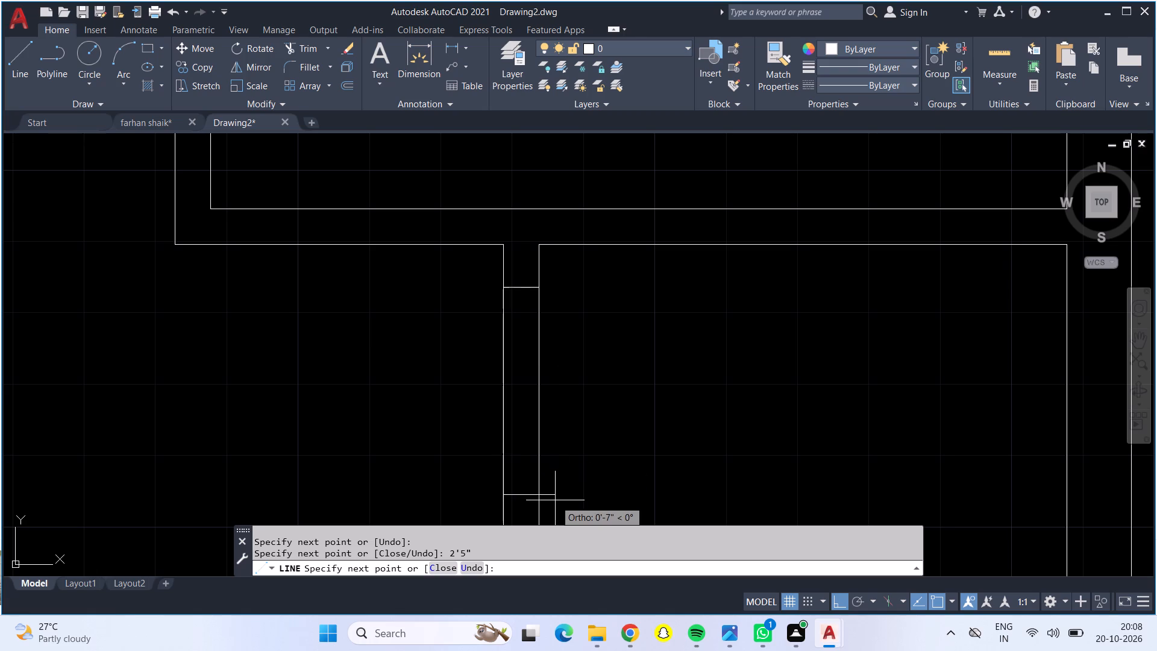
{"action": "left_click", "coordinate": [543, 498]}
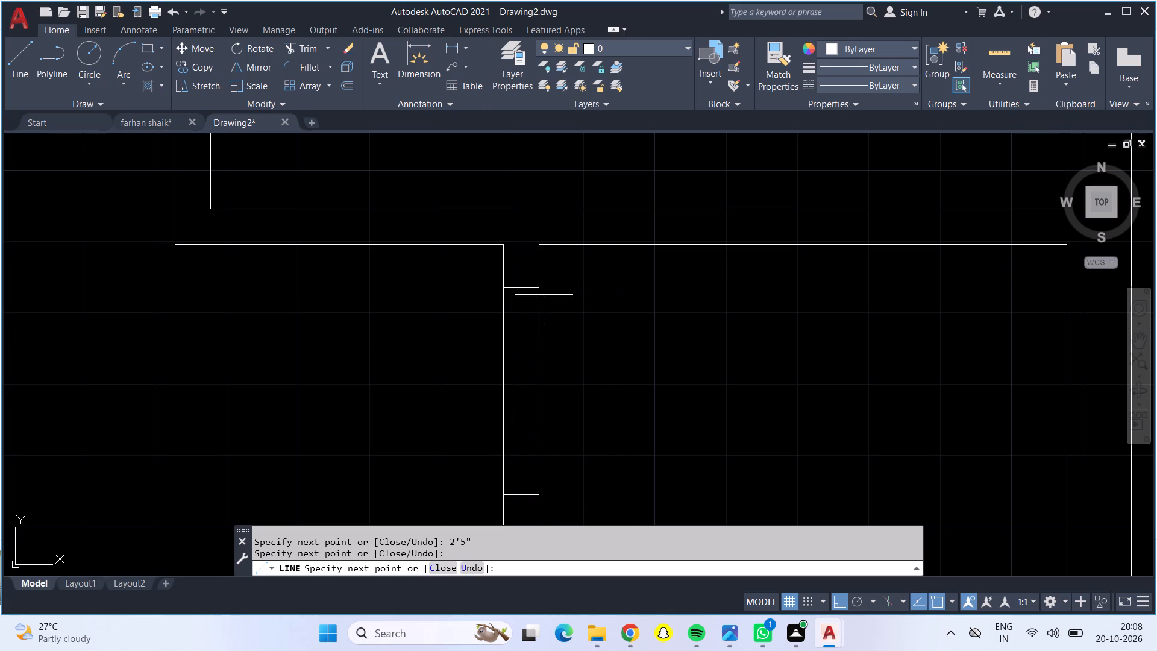
Continue the line back up to the upper jamb's inner end and draw a 2'5" horizontal door leaf into the small room.
{"action": "left_click", "coordinate": [540, 288]}
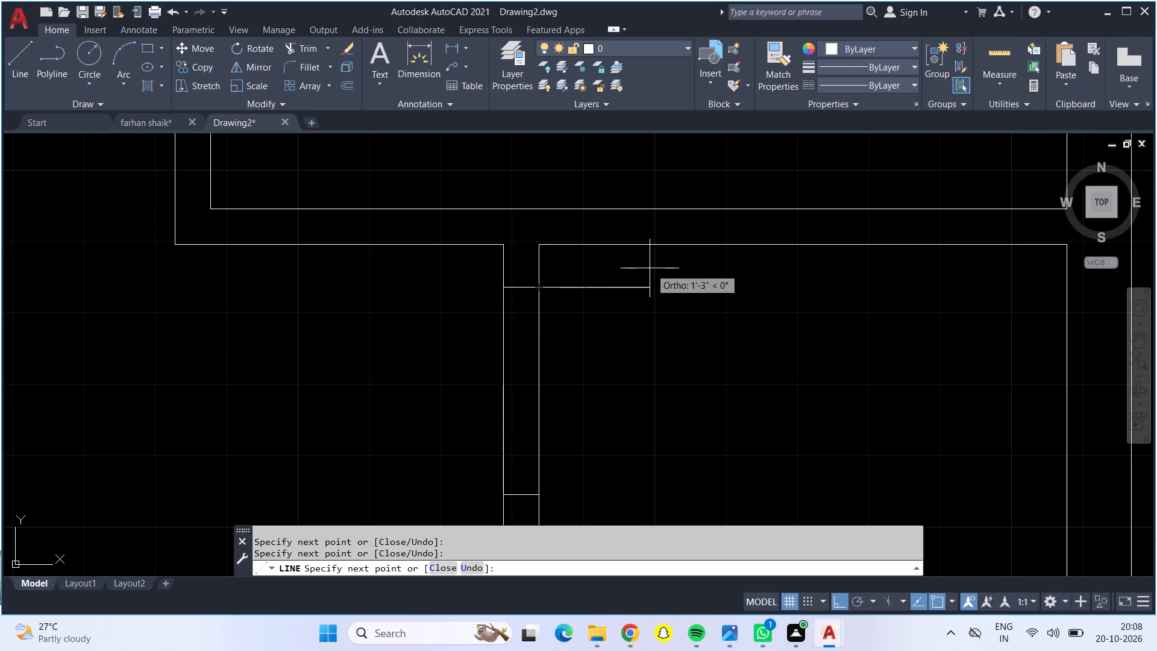
{"action": "key", "text": "2"}
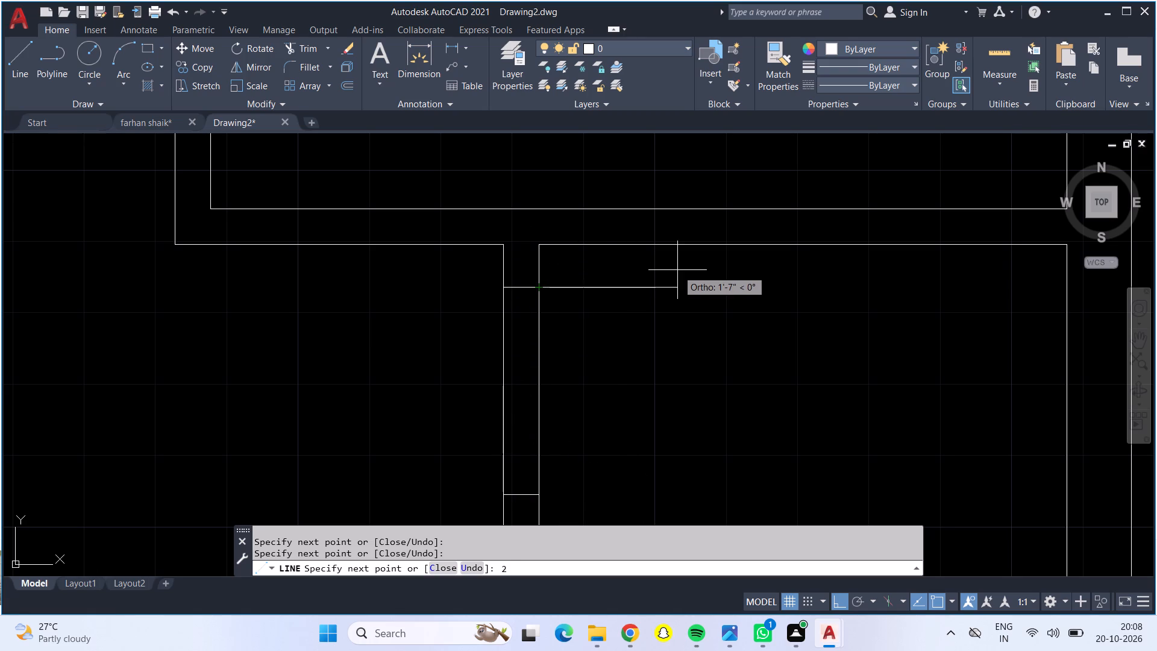
{"action": "type", "text": "'5"}
{"action": "key", "text": "shift+quotedbl"}
{"action": "key", "text": "Return"}
{"action": "key", "text": "Return"}
Start a line 6" along from the upper-left inner corner of the lower right-hand room and draw a door jamb across its top wall.
{"action": "scroll", "coordinate": [676, 281], "scroll_direction": "down", "scroll_amount": 2}
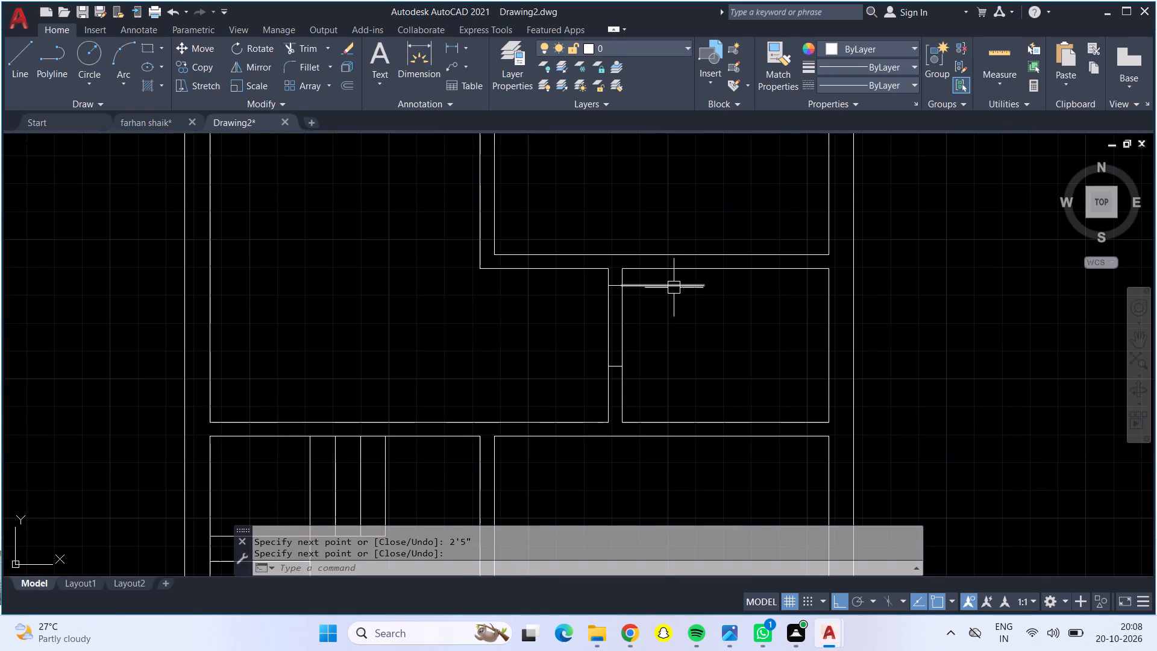
{"action": "middle_click_drag", "start_coordinate": [673, 309], "coordinate": [647, 281]}
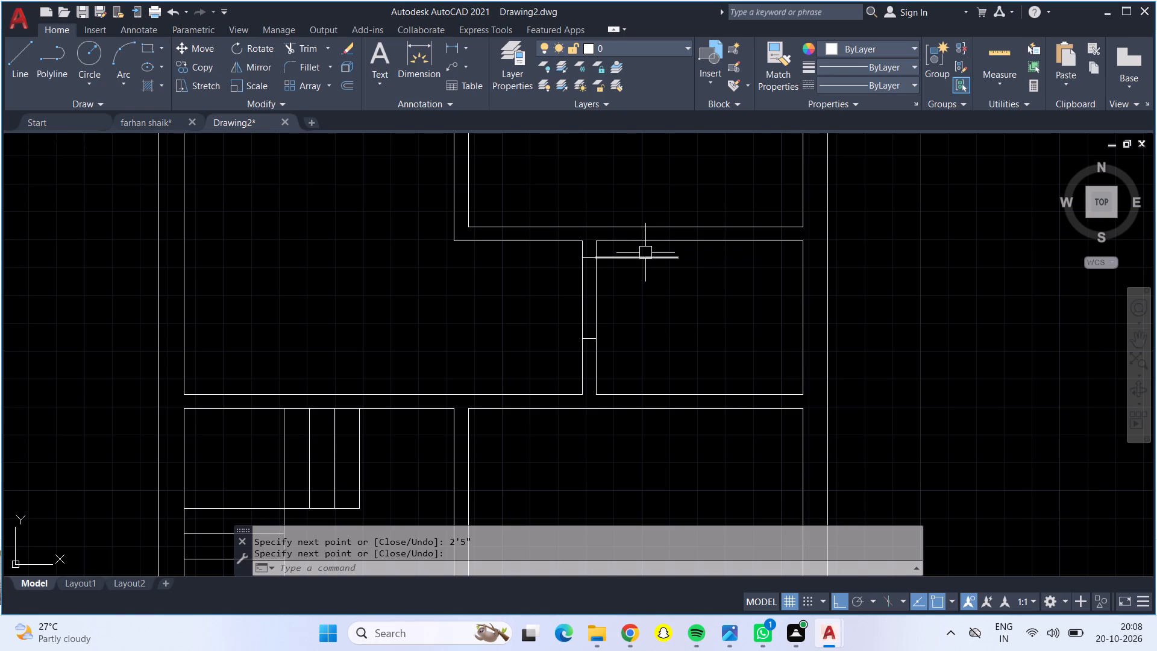
{"action": "middle_click_drag", "start_coordinate": [630, 461], "coordinate": [648, 423]}
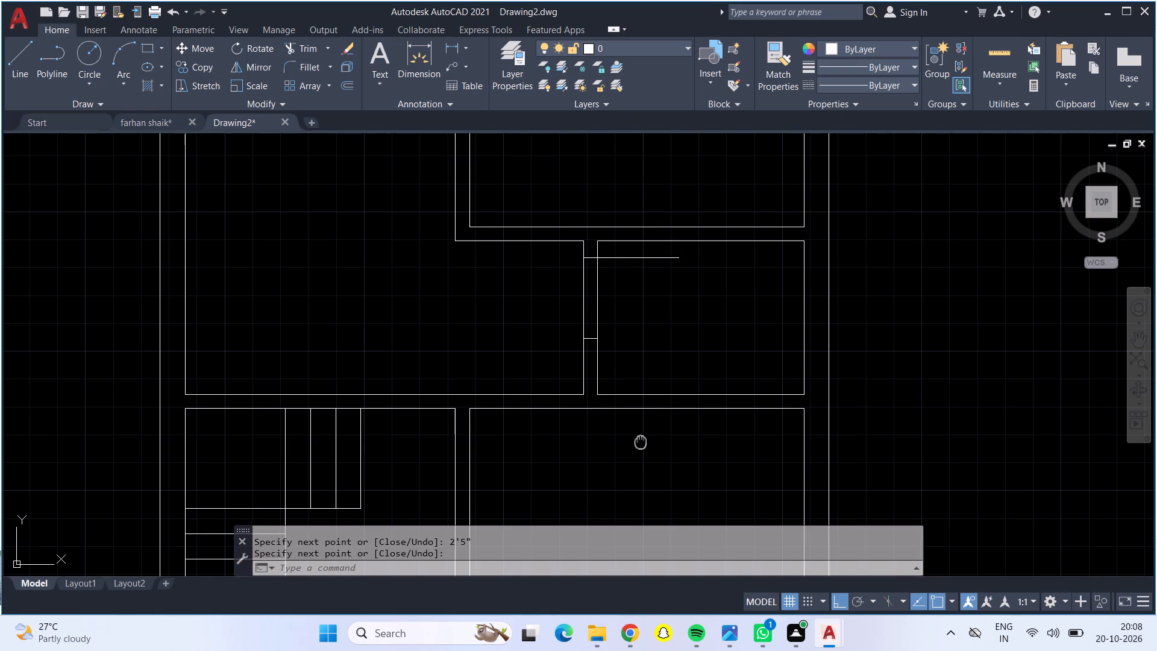
{"action": "middle_click_drag", "start_coordinate": [648, 423], "coordinate": [653, 414]}
{"action": "scroll", "coordinate": [515, 354], "scroll_direction": "up", "scroll_amount": 1}
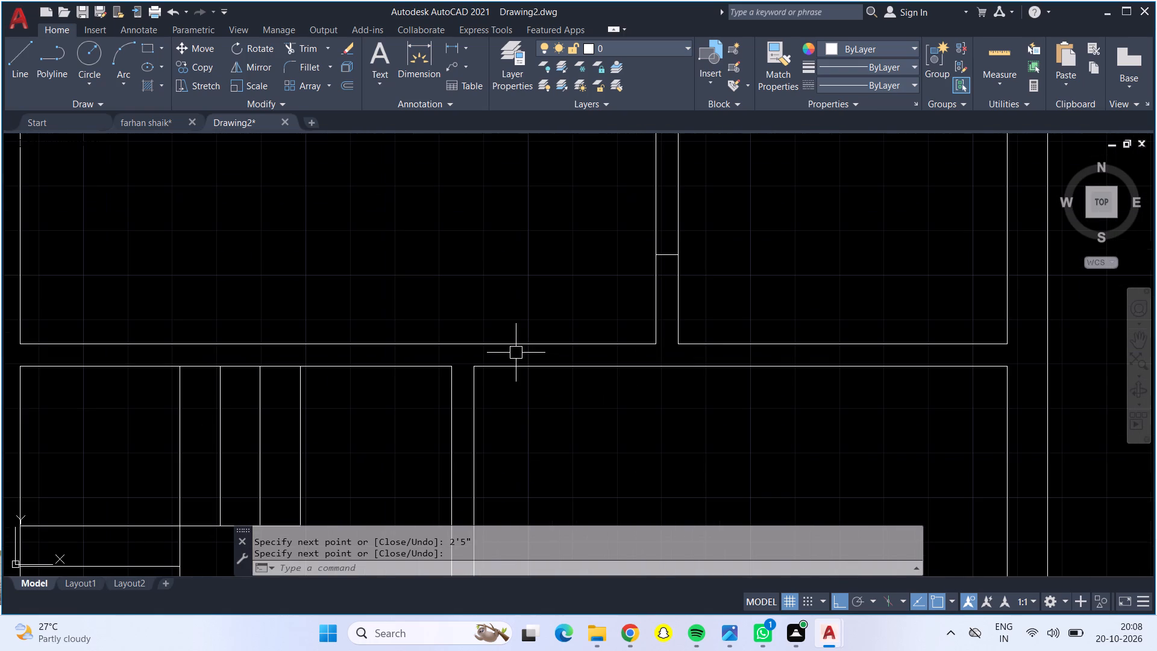
{"action": "left_click", "coordinate": [25, 57]}
{"action": "scroll", "coordinate": [477, 388], "scroll_direction": "up", "scroll_amount": 2}
{"action": "left_click", "coordinate": [460, 335]}
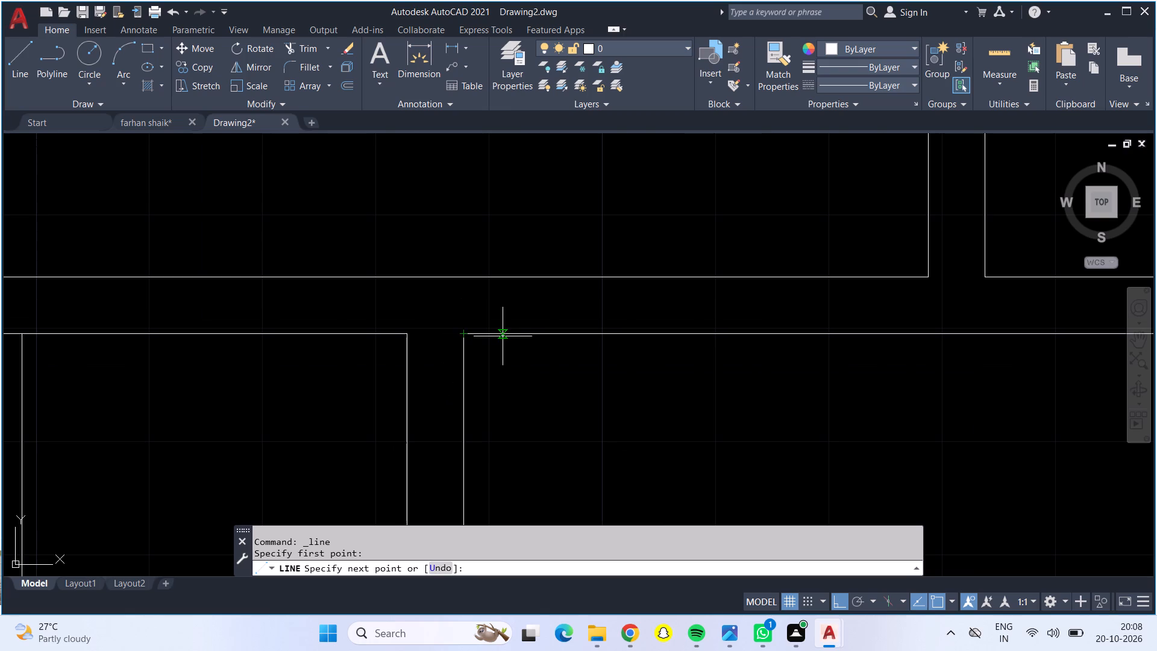
{"action": "type", "text": "6\""}
{"action": "key", "text": "Return"}
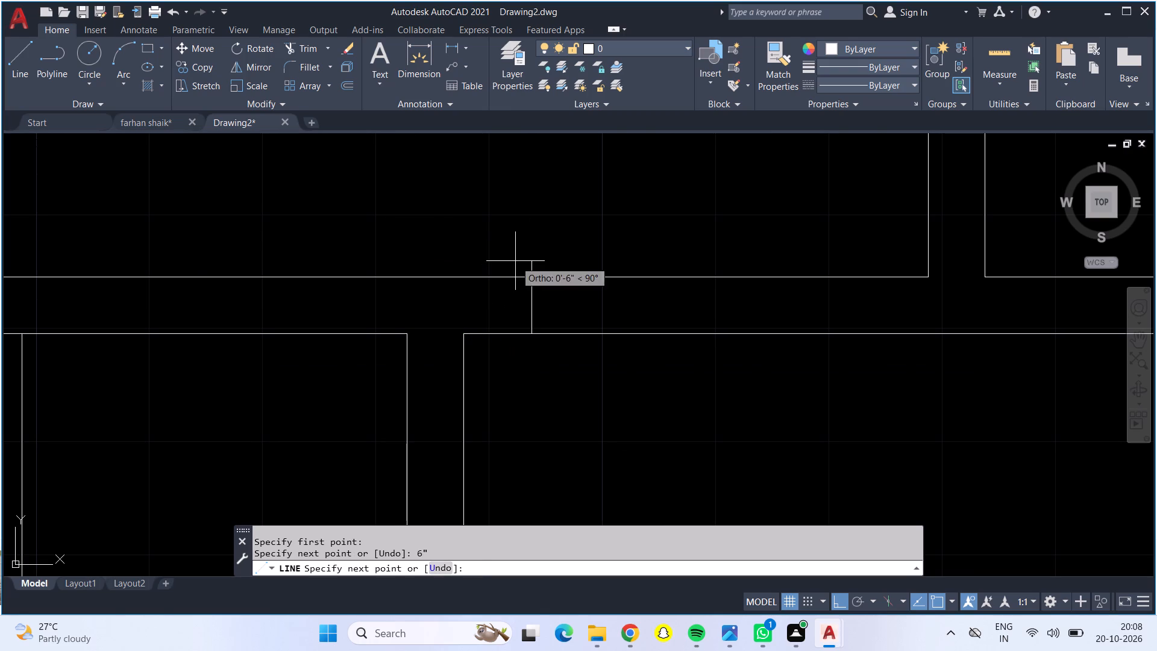
{"action": "left_click", "coordinate": [535, 275]}
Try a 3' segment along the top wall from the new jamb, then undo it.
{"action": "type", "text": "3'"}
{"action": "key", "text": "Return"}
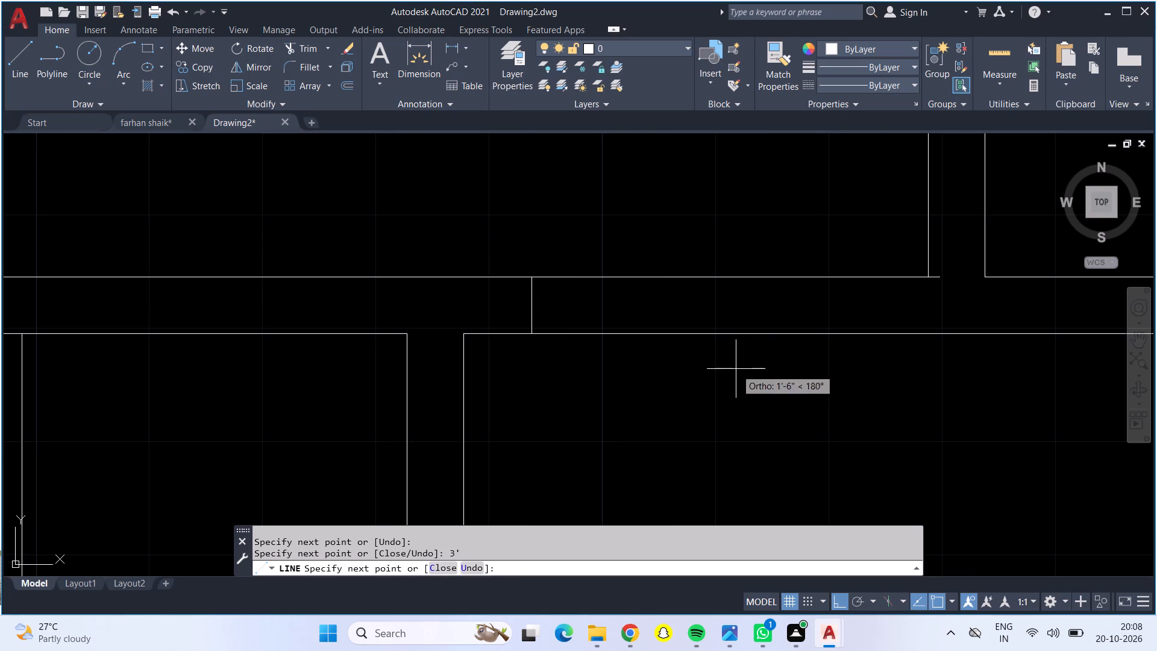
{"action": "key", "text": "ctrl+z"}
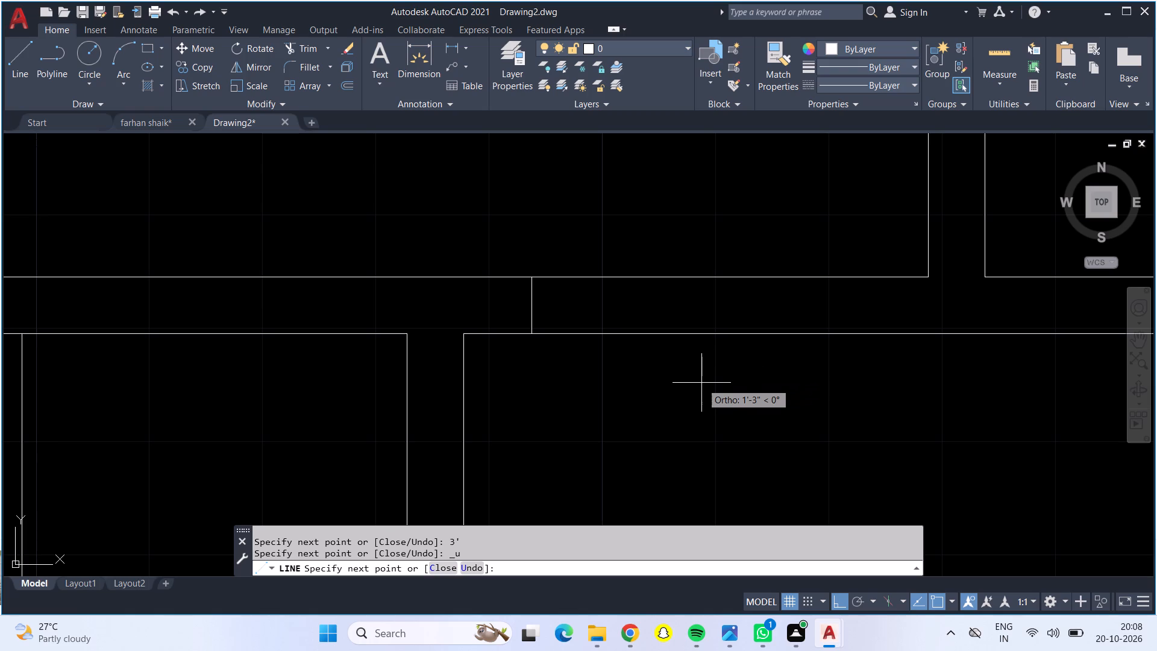
Continue the line 2'7" to the right along the top wall and draw the second door jamb across it.
{"action": "type", "text": "2'"}
{"action": "type", "text": "7\""}
{"action": "key", "text": "Return"}
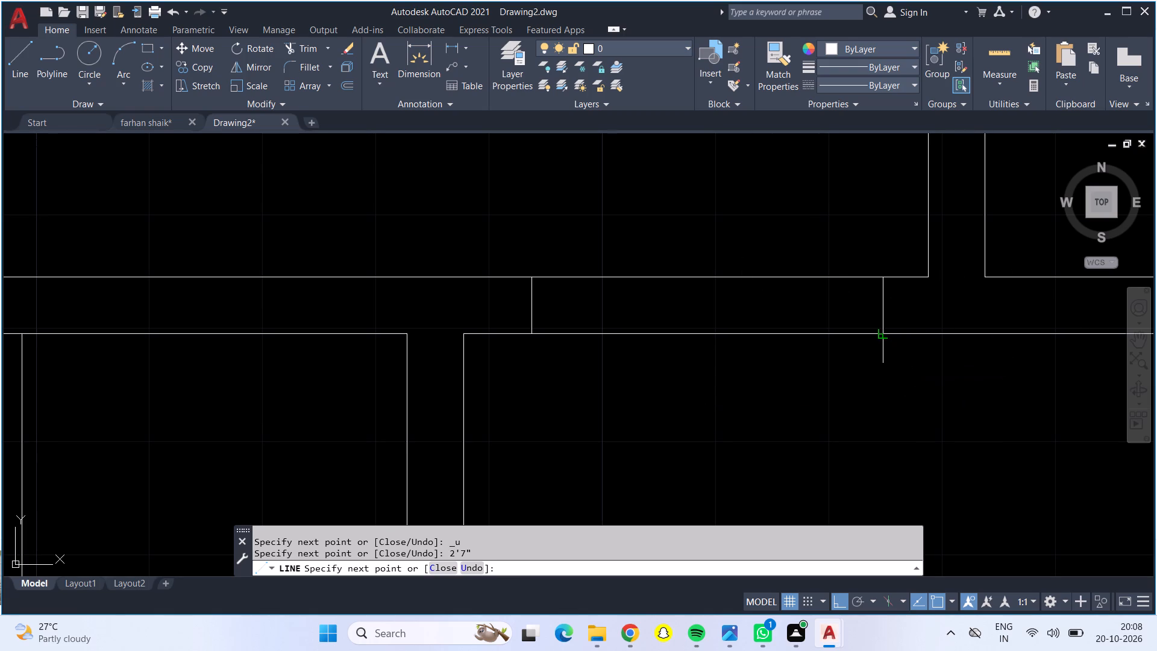
{"action": "left_click_drag", "start_coordinate": [883, 334], "coordinate": [870, 330]}
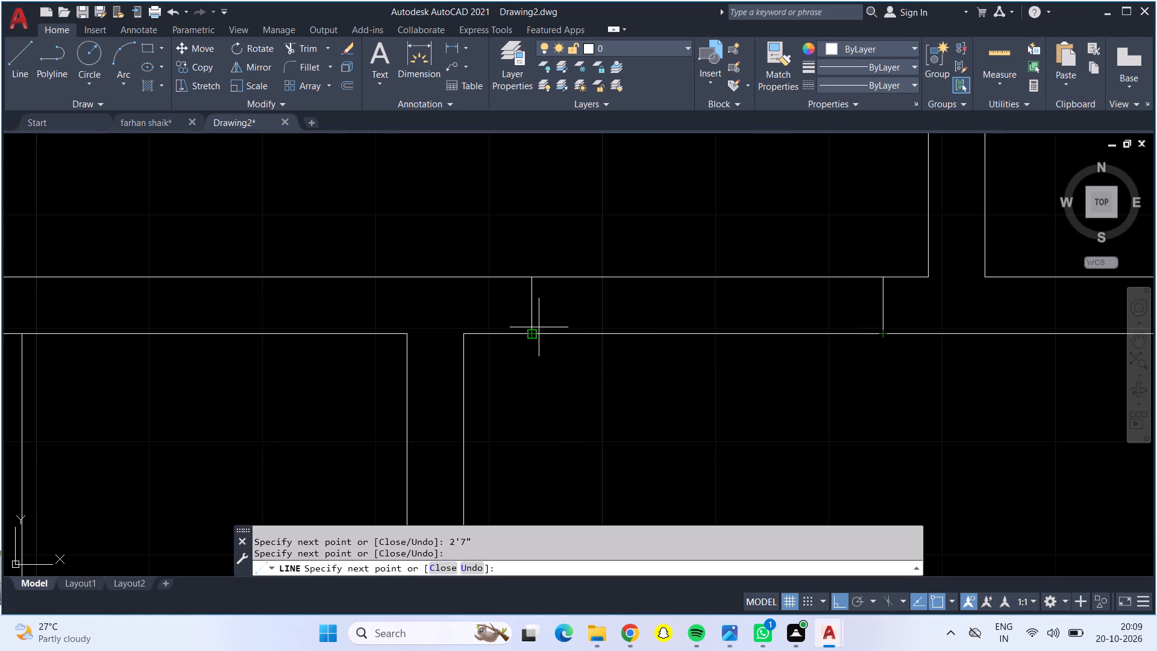
Continue the line back to the first jamb's lower end and draw a 2'7" vertical door leaf down into the lower right-hand room.
{"action": "left_click", "coordinate": [531, 333]}
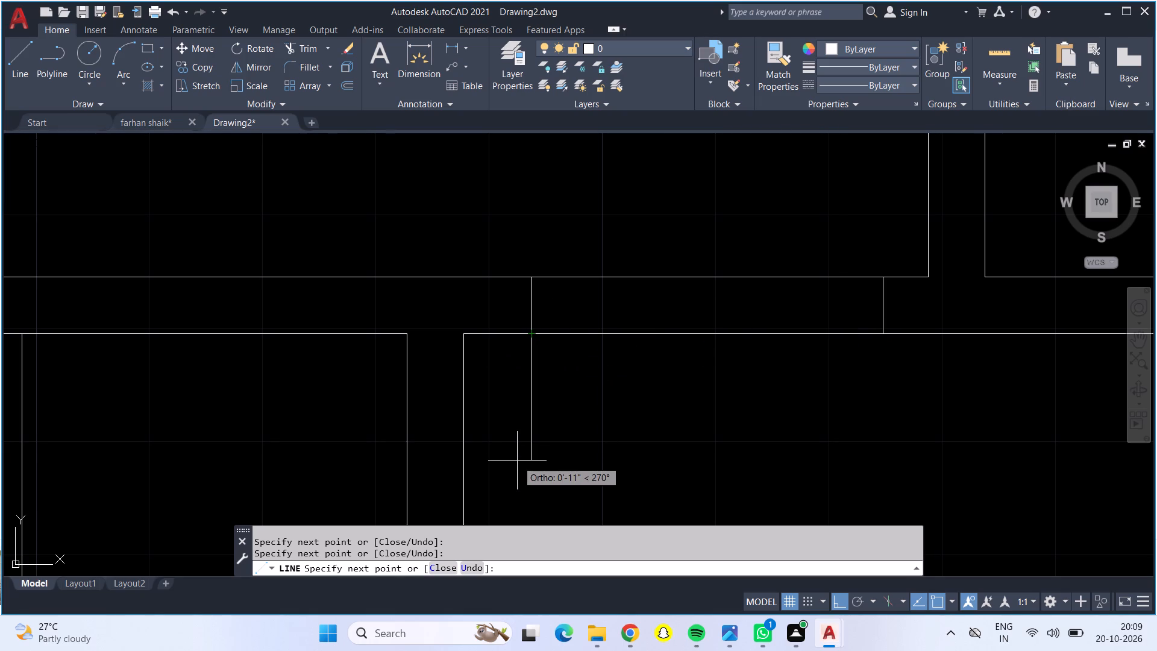
{"action": "type", "text": "2'7\""}
{"action": "key", "text": "Return"}
{"action": "key", "text": "Return"}
Trim away the right-hand end tread of the staircase's lower flight, removing its edge line and top segment.
{"action": "scroll", "coordinate": [505, 425], "scroll_direction": "down", "scroll_amount": 3}
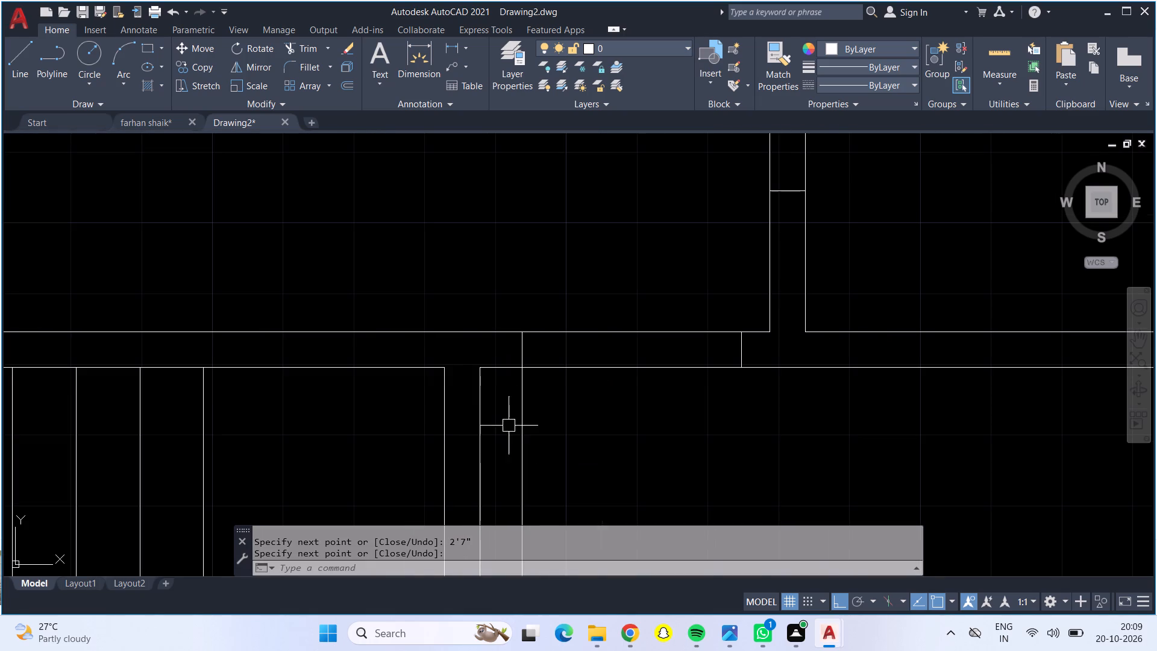
{"action": "scroll", "coordinate": [397, 436], "scroll_direction": "down", "scroll_amount": 2}
{"action": "middle_click_drag", "start_coordinate": [385, 461], "coordinate": [453, 217]}
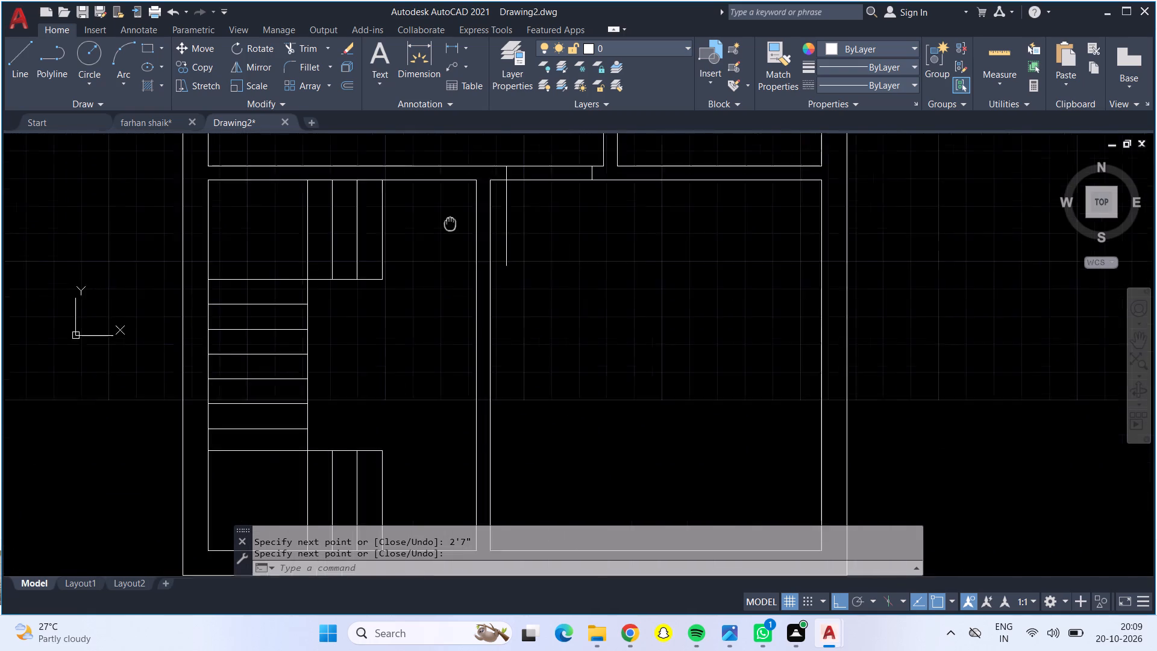
{"action": "middle_click_drag", "start_coordinate": [453, 217], "coordinate": [457, 201]}
{"action": "middle_click_drag", "start_coordinate": [466, 439], "coordinate": [466, 259]}
{"action": "scroll", "coordinate": [431, 377], "scroll_direction": "up", "scroll_amount": 1}
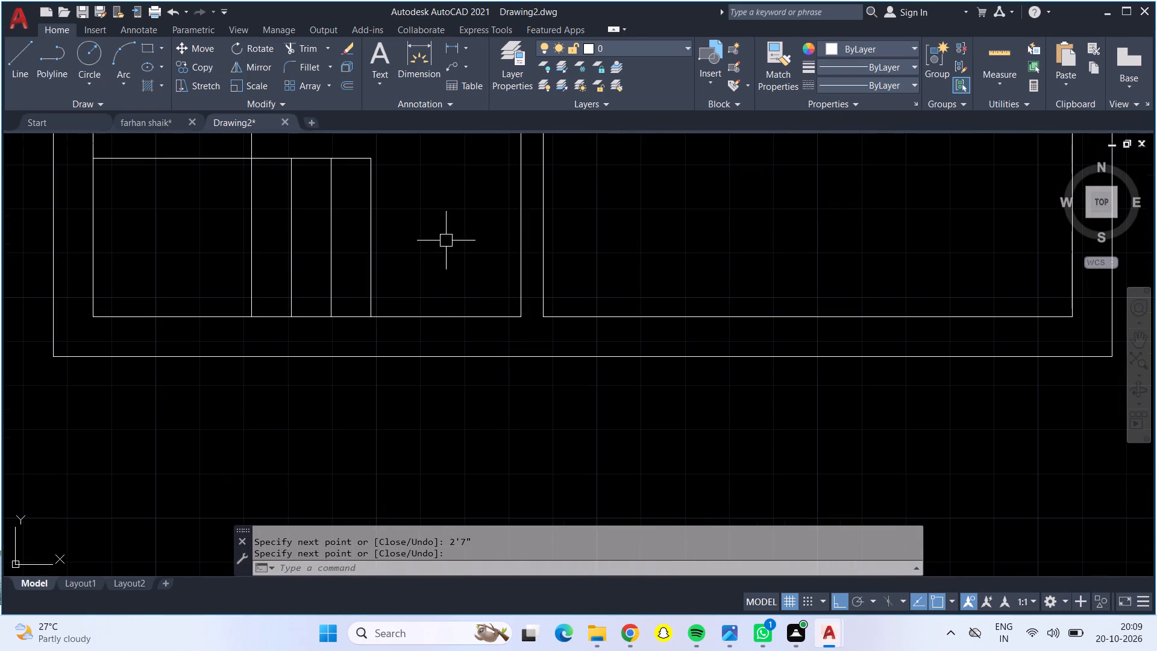
{"action": "middle_click_drag", "start_coordinate": [446, 173], "coordinate": [444, 334]}
{"action": "scroll", "coordinate": [444, 334], "scroll_direction": "up", "scroll_amount": 2}
{"action": "middle_click_drag", "start_coordinate": [444, 334], "coordinate": [446, 260]}
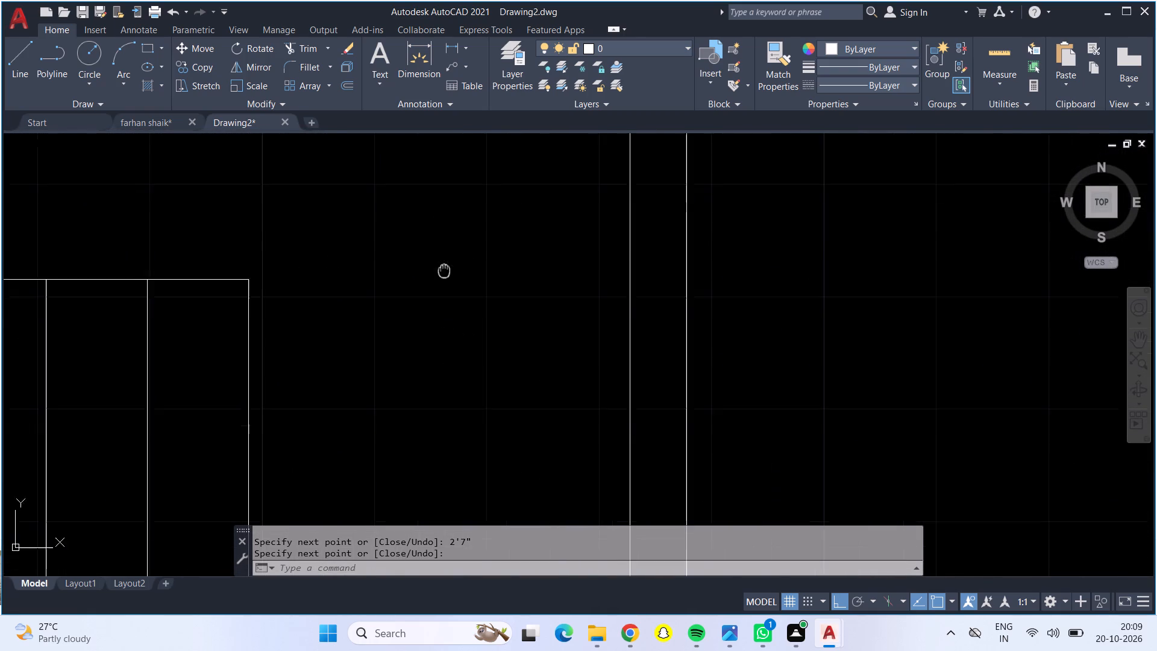
{"action": "middle_click_drag", "start_coordinate": [446, 260], "coordinate": [446, 251]}
{"action": "middle_click_drag", "start_coordinate": [434, 376], "coordinate": [473, 291]}
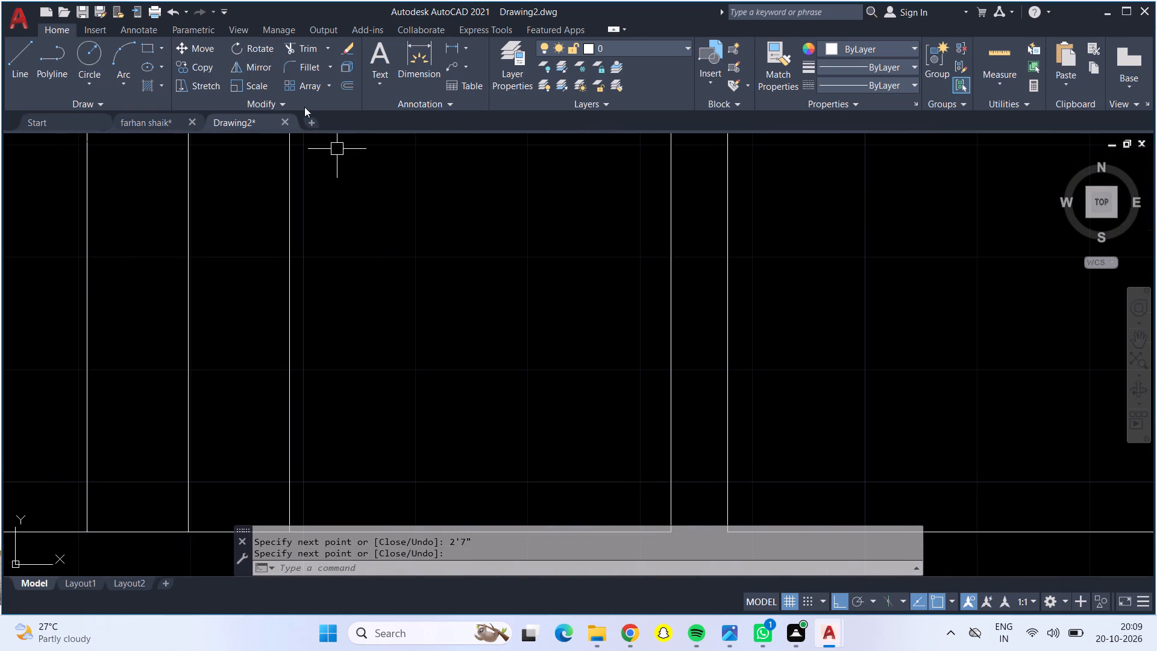
{"action": "left_click", "coordinate": [296, 41]}
{"action": "left_click", "coordinate": [282, 291]}
{"action": "scroll", "coordinate": [287, 275], "scroll_direction": "down", "scroll_amount": 1}
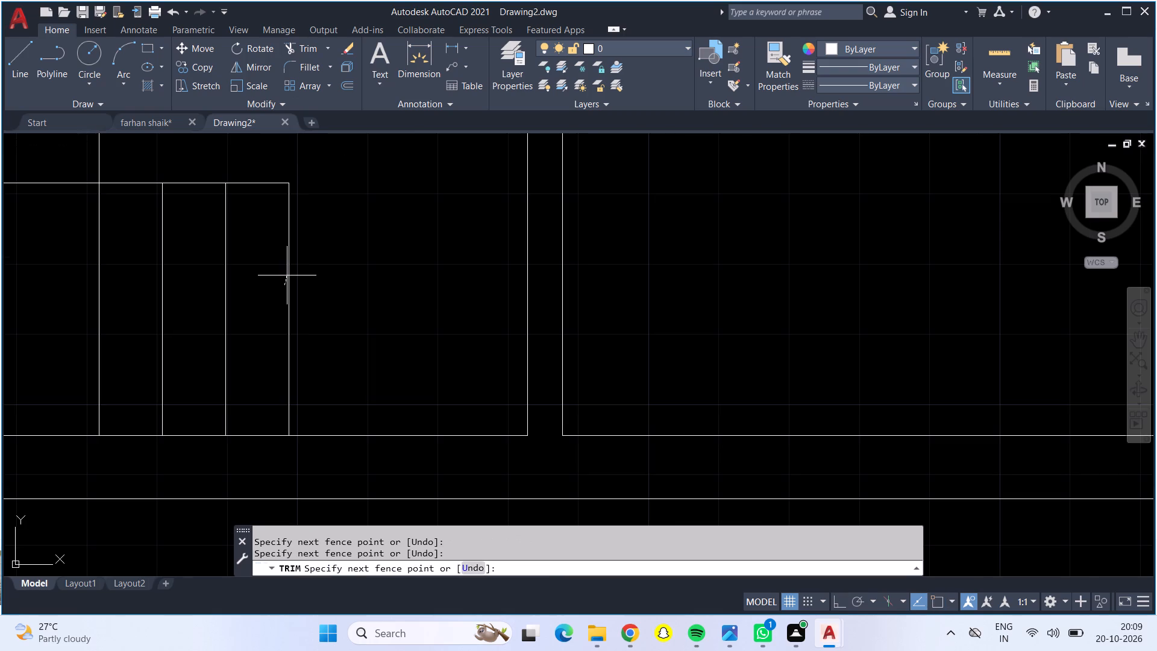
{"action": "left_click", "coordinate": [315, 284]}
{"action": "left_click", "coordinate": [280, 188]}
{"action": "key", "text": "Escape"}
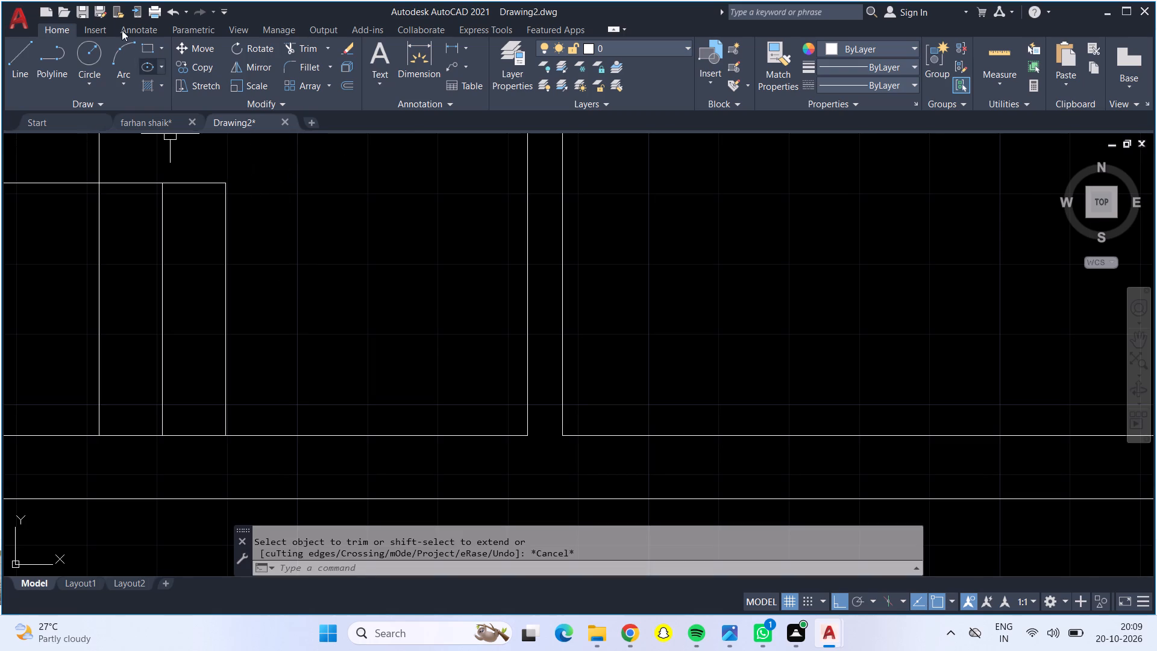
Start a line 6" left from the staircase room's lower-right inner corner and draw a door jamb down across the bottom outer wall.
{"action": "left_click", "coordinate": [25, 50]}
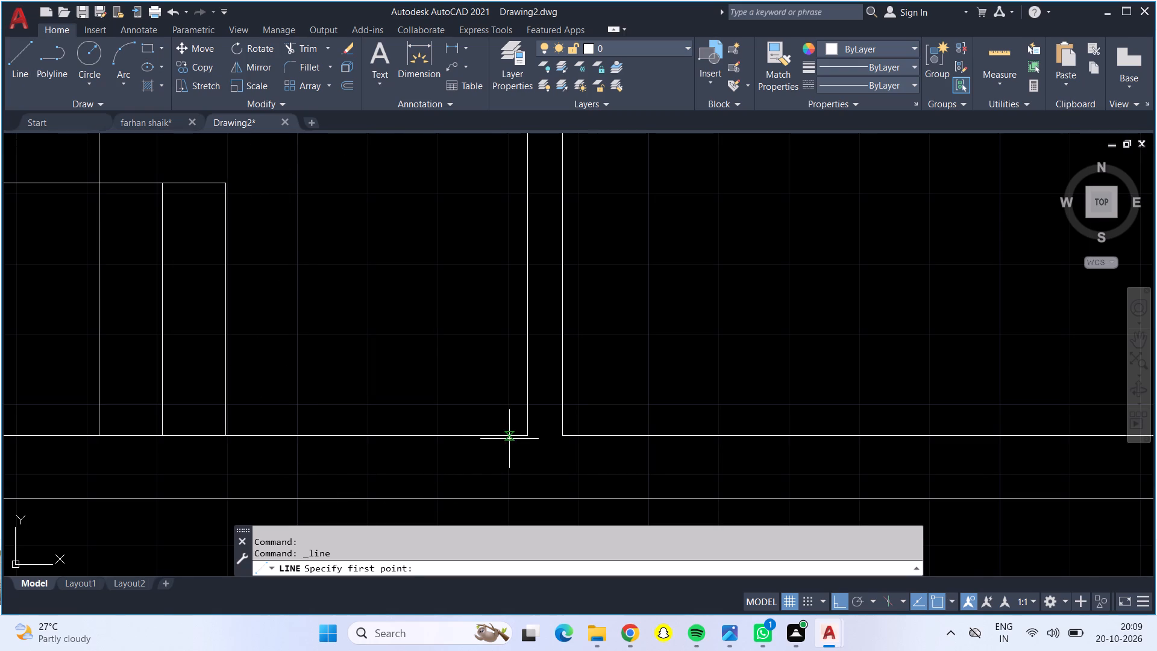
{"action": "left_click", "coordinate": [530, 437]}
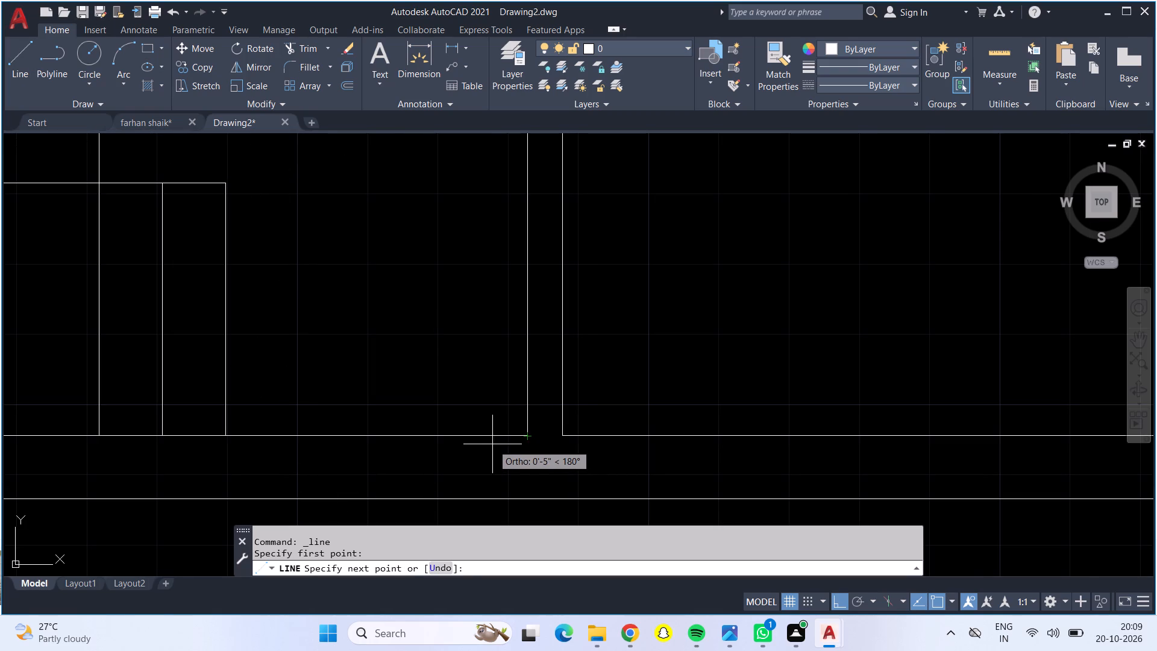
{"action": "type", "text": "6\""}
{"action": "key", "text": "Return"}
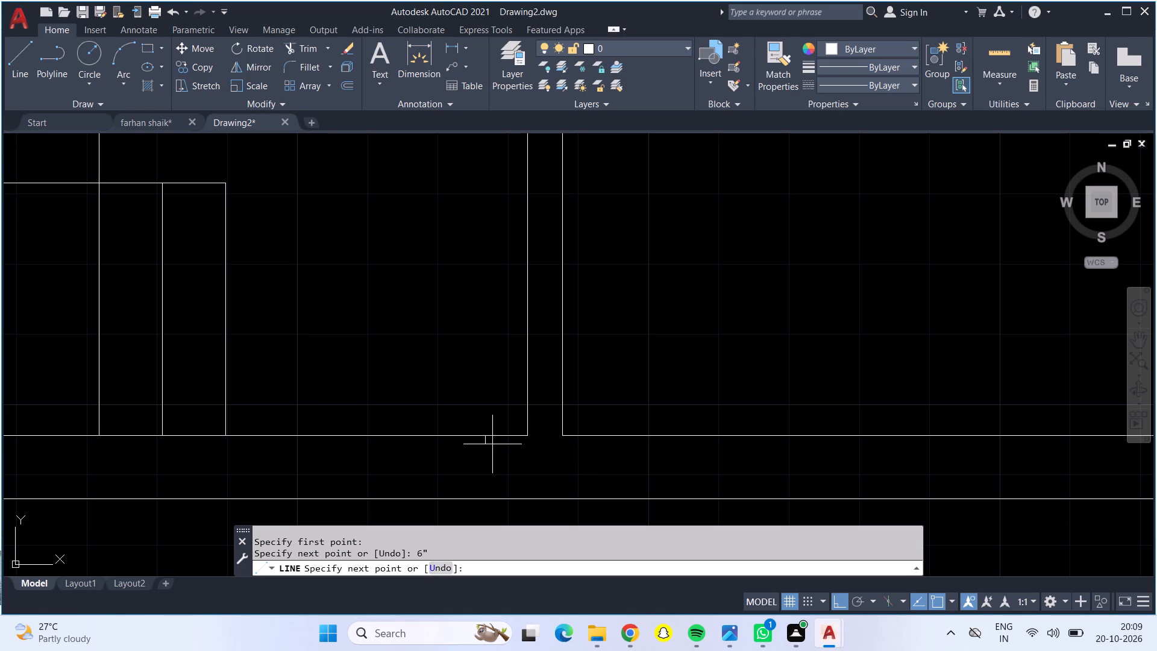
{"action": "left_click", "coordinate": [486, 503]}
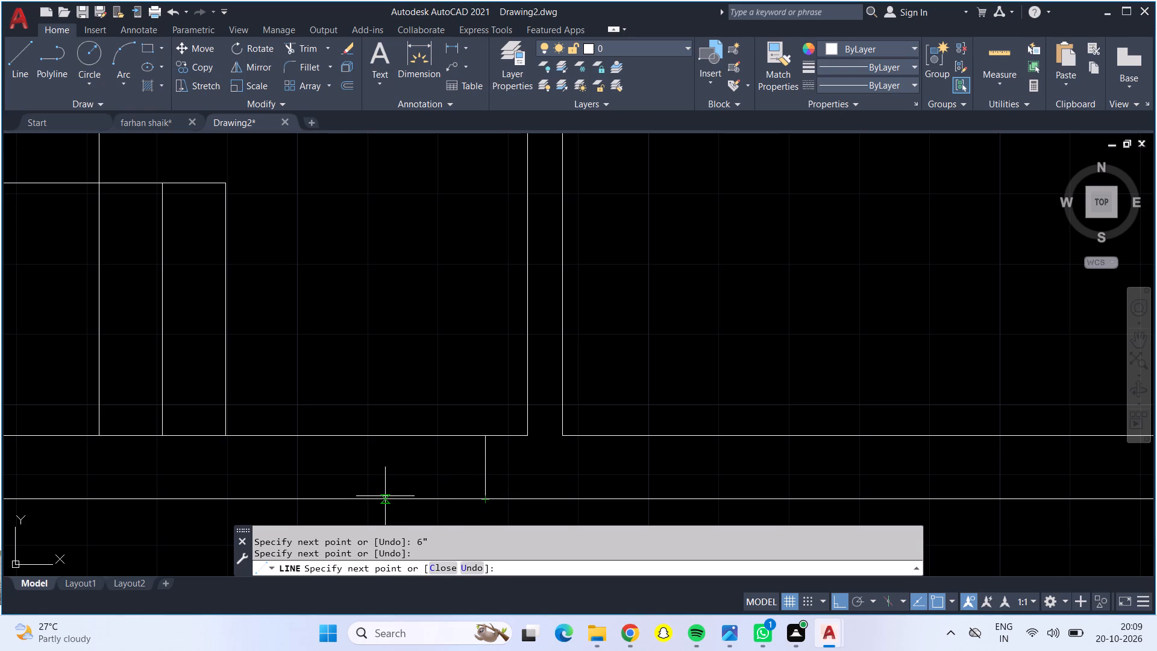
Continue the line 2' and another 1' along the bottom outer wall, draw the second entrance jamb up, and close back to the first jamb.
{"action": "type", "text": "2'"}
{"action": "key", "text": "Return"}
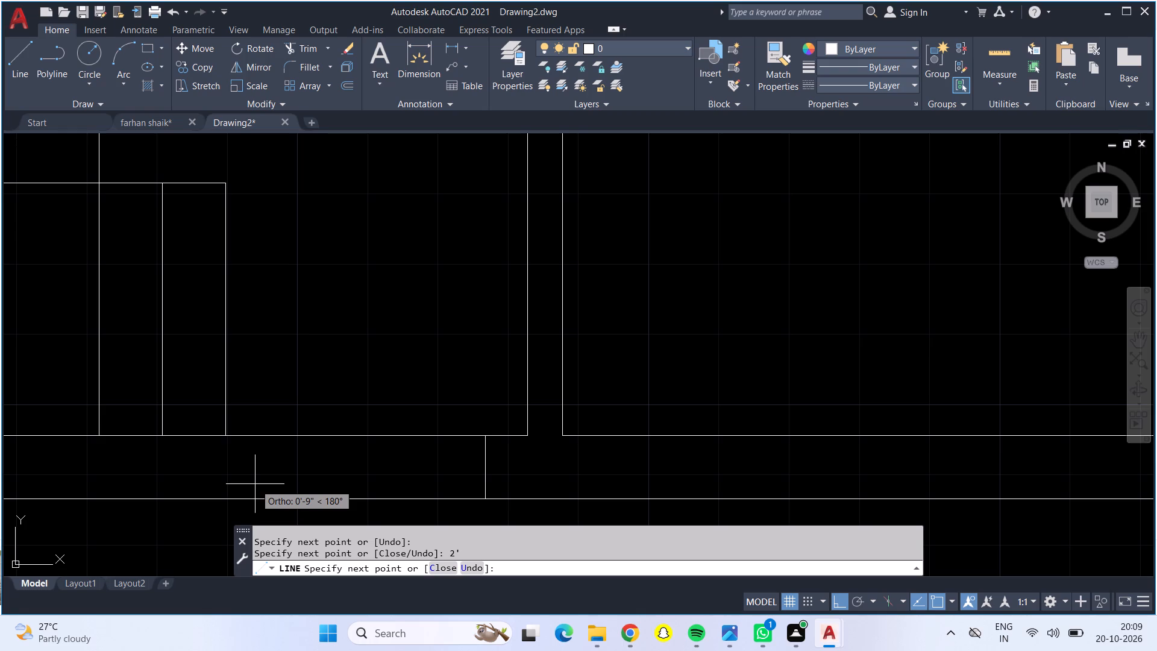
{"action": "type", "text": "1'"}
{"action": "key", "text": "Return"}
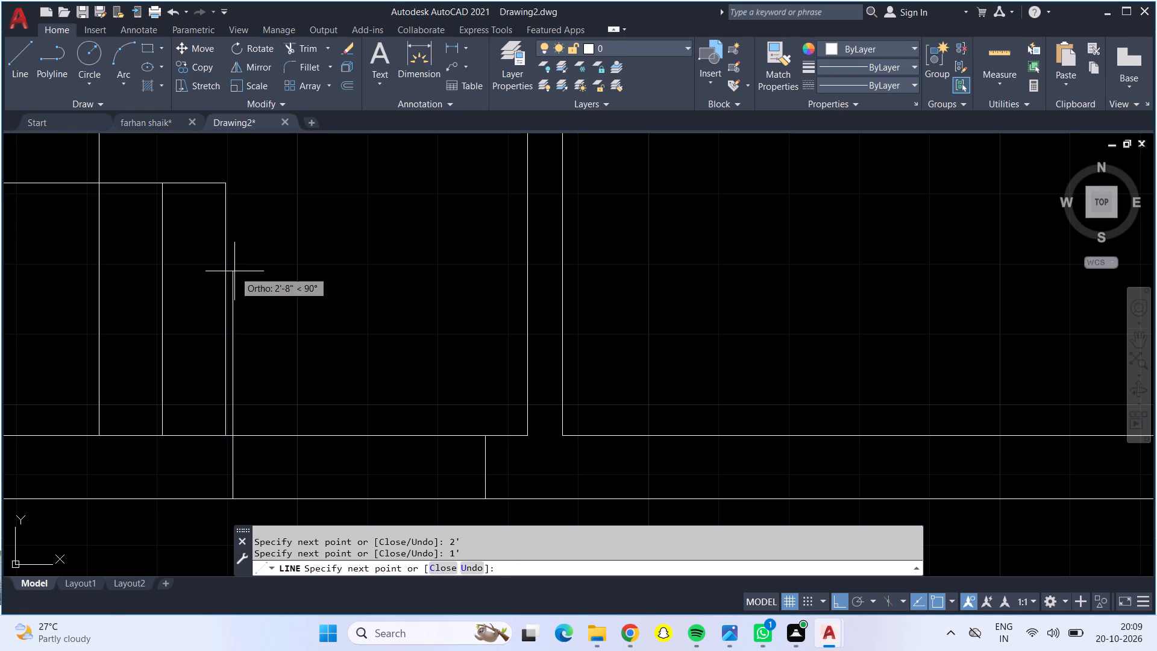
{"action": "left_click", "coordinate": [233, 437]}
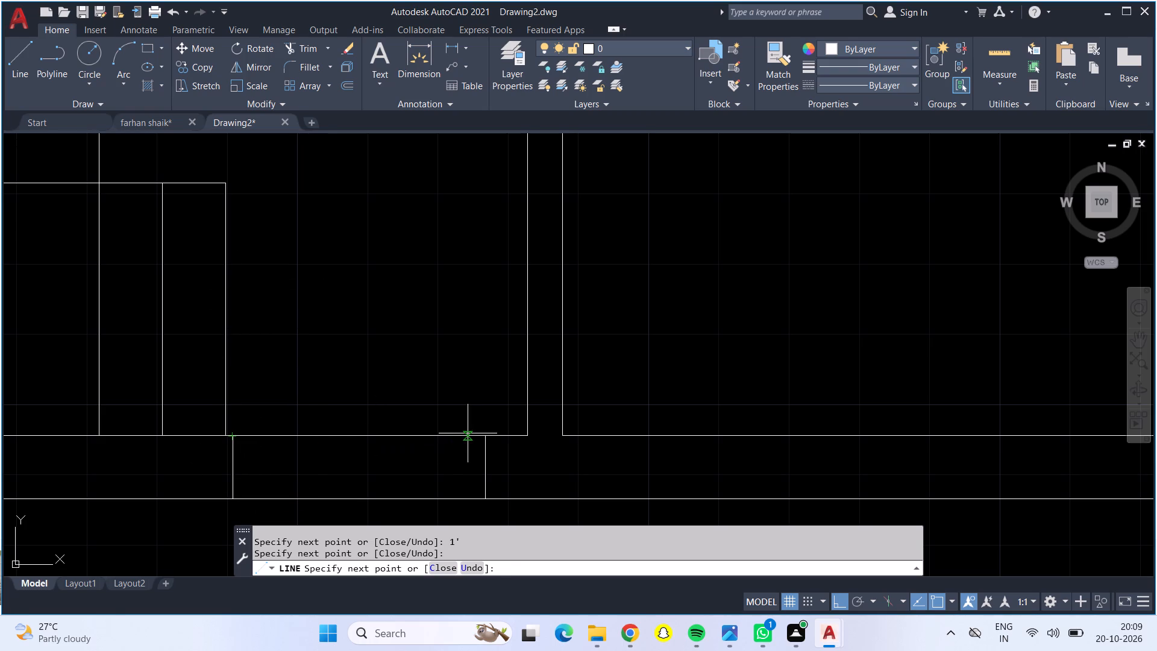
{"action": "left_click", "coordinate": [482, 439]}
{"action": "key", "text": "Escape"}
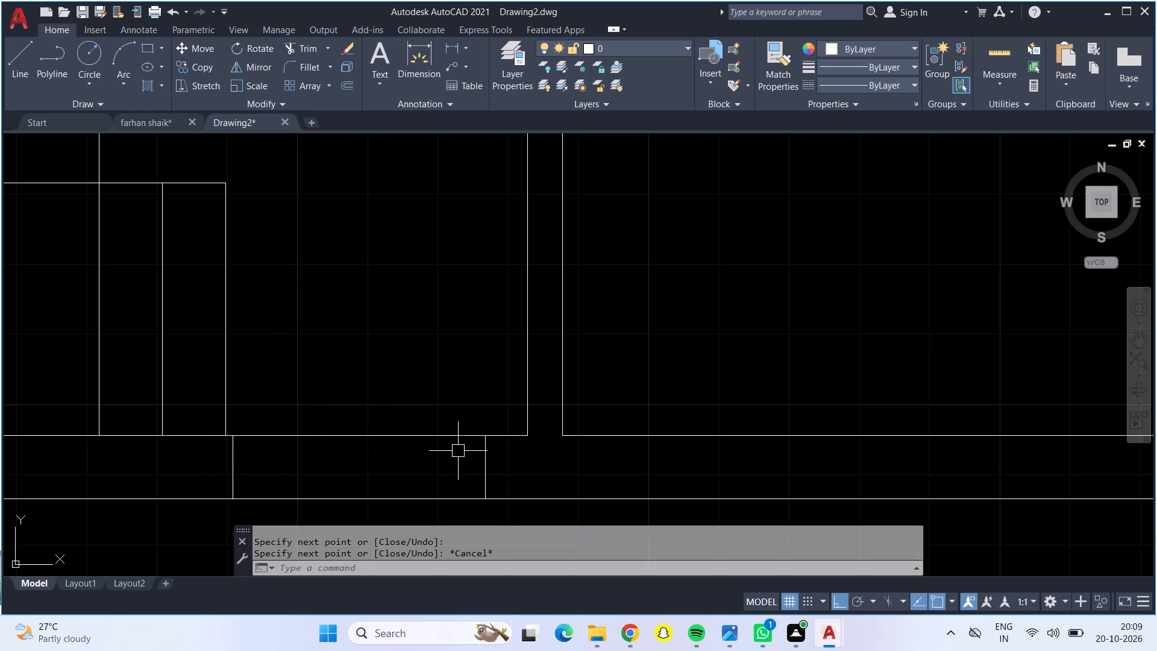
Trim the inner and outer lines of the bottom outer wall between the two entrance jambs.
{"action": "scroll", "coordinate": [454, 451], "scroll_direction": "up", "scroll_amount": 1}
{"action": "scroll", "coordinate": [453, 452], "scroll_direction": "down", "scroll_amount": 2}
{"action": "scroll", "coordinate": [419, 379], "scroll_direction": "down", "scroll_amount": 2}
{"action": "middle_click_drag", "start_coordinate": [419, 379], "coordinate": [459, 454]}
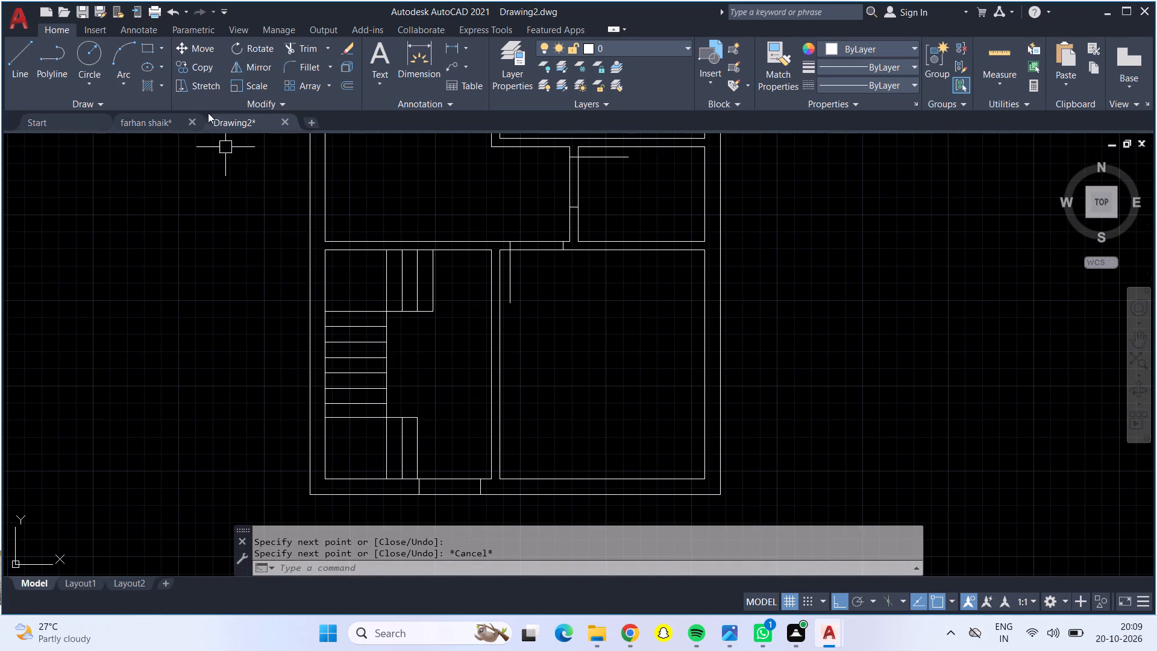
{"action": "left_click", "coordinate": [309, 47]}
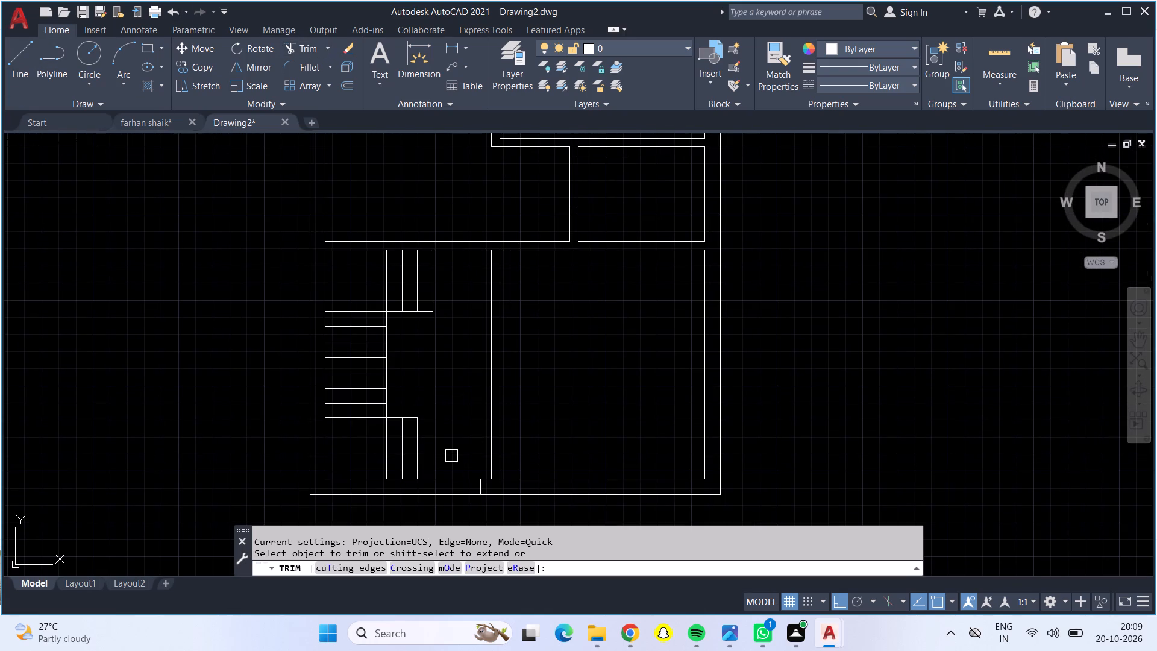
{"action": "left_click_drag", "start_coordinate": [450, 451], "coordinate": [451, 513]}
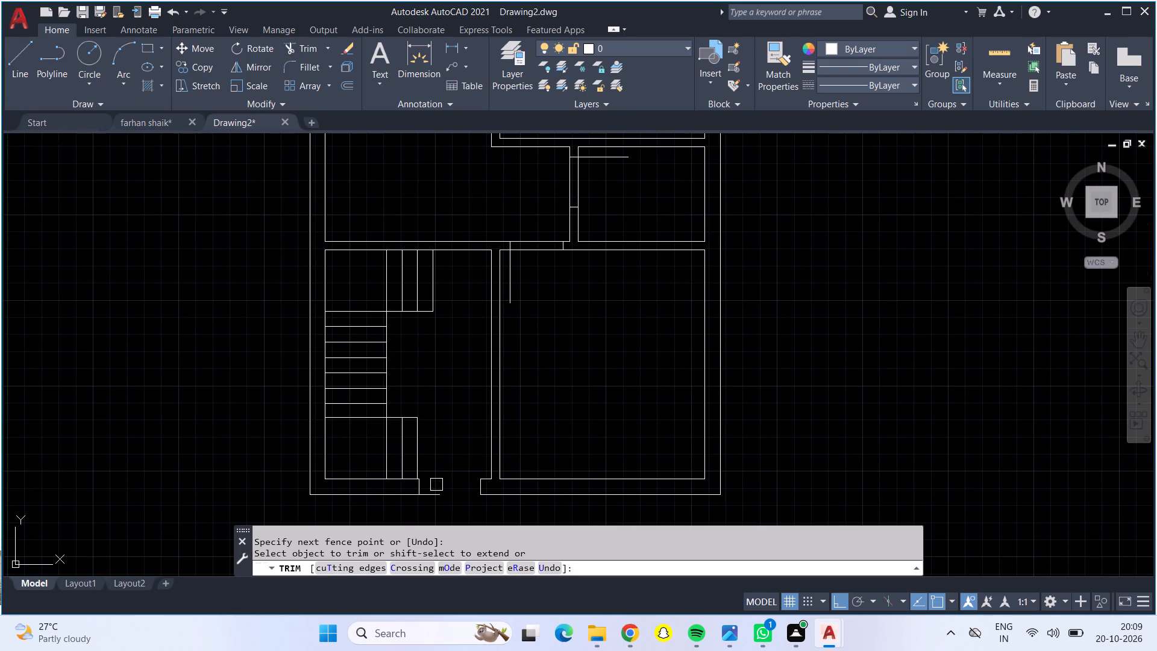
{"action": "left_click", "coordinate": [436, 491]}
Trim the partition lines between the jambs of the five interior door openings, working from the lower right-hand room up to the small left-hand room.
{"action": "left_click_drag", "start_coordinate": [528, 227], "coordinate": [533, 268]}
{"action": "left_click_drag", "start_coordinate": [535, 188], "coordinate": [580, 179]}
{"action": "middle_click_drag", "start_coordinate": [450, 178], "coordinate": [498, 443]}
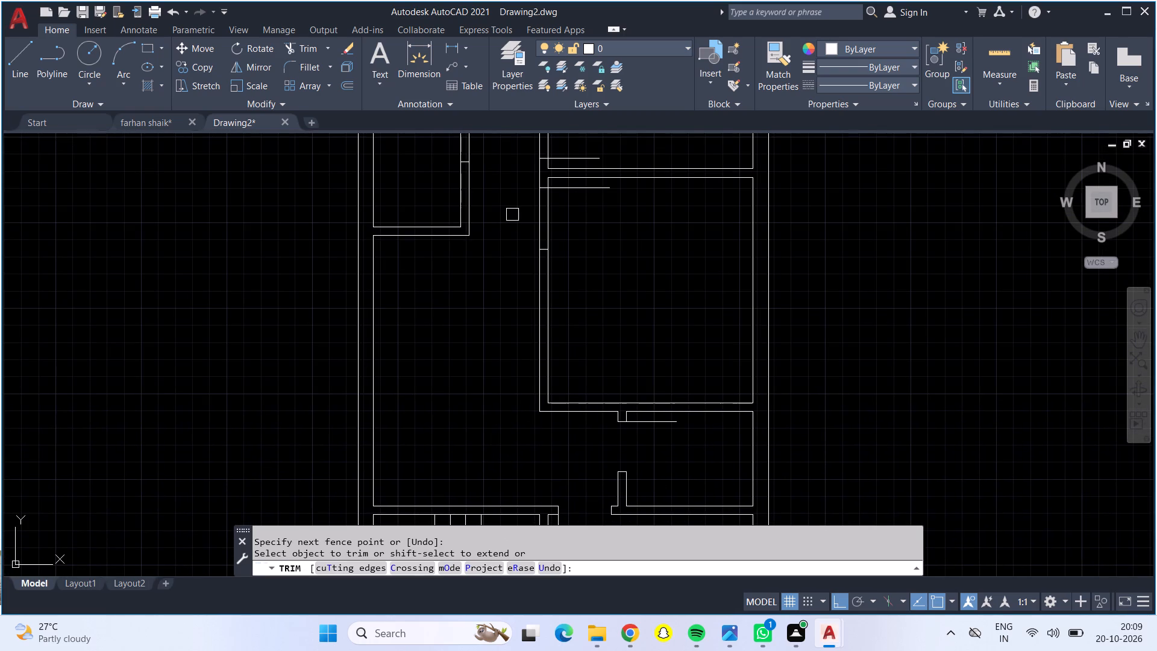
{"action": "left_click_drag", "start_coordinate": [512, 215], "coordinate": [556, 215]}
{"action": "middle_click_drag", "start_coordinate": [532, 214], "coordinate": [533, 336]}
{"action": "left_click_drag", "start_coordinate": [531, 240], "coordinate": [578, 248]}
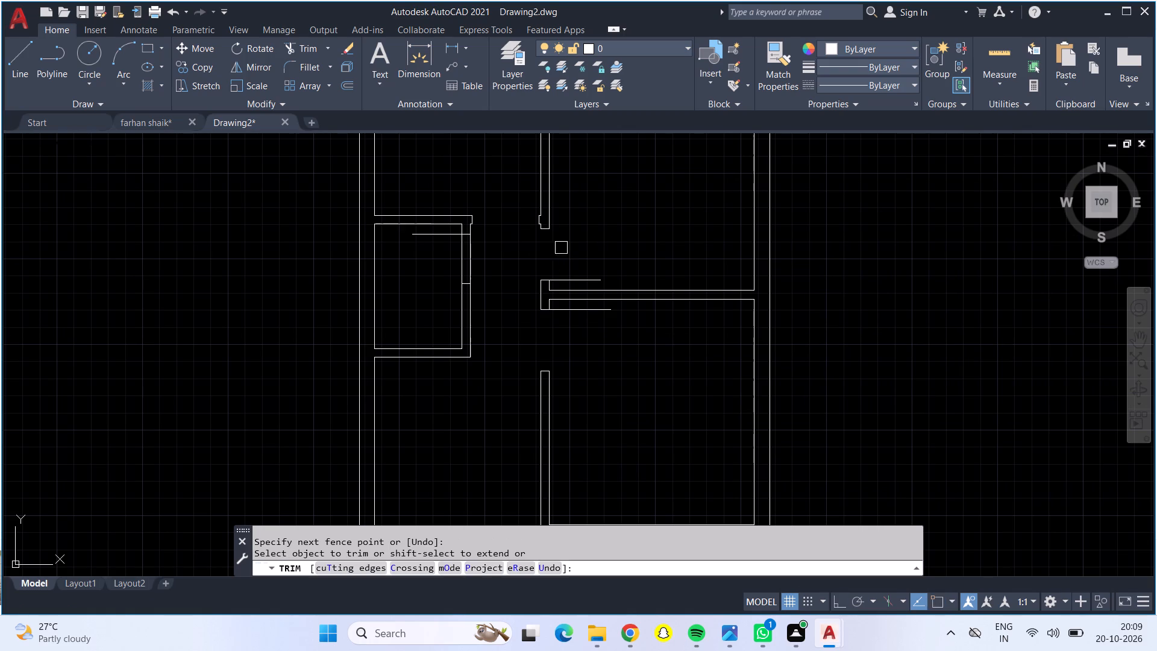
{"action": "left_click_drag", "start_coordinate": [495, 251], "coordinate": [428, 256]}
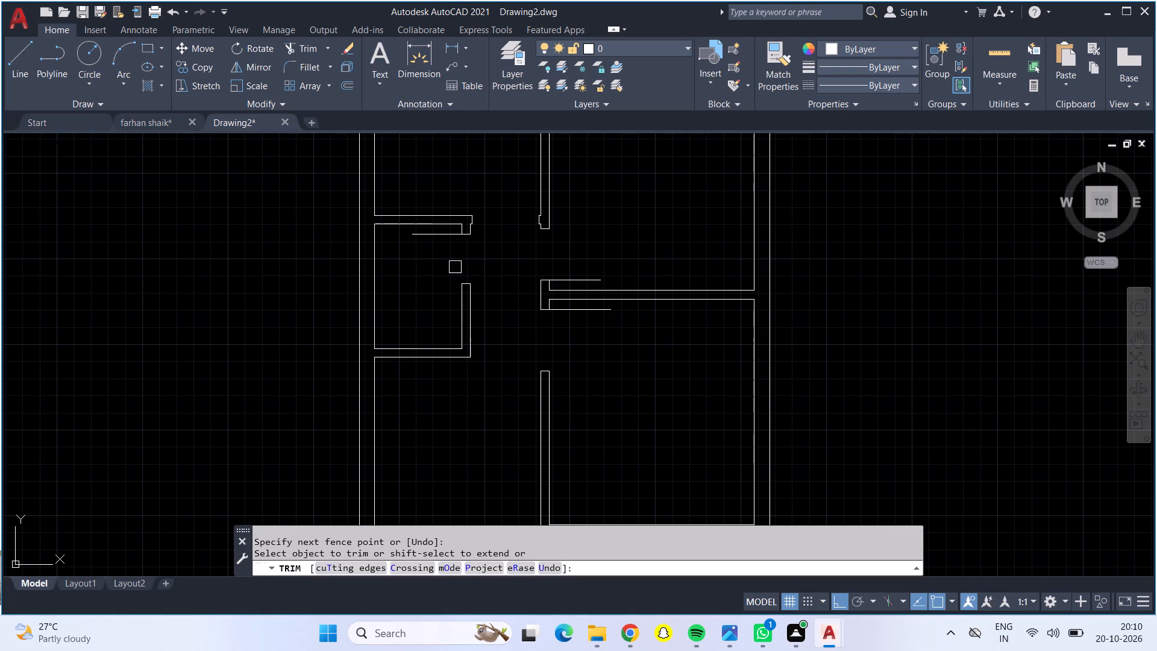
{"action": "key", "text": "Escape"}
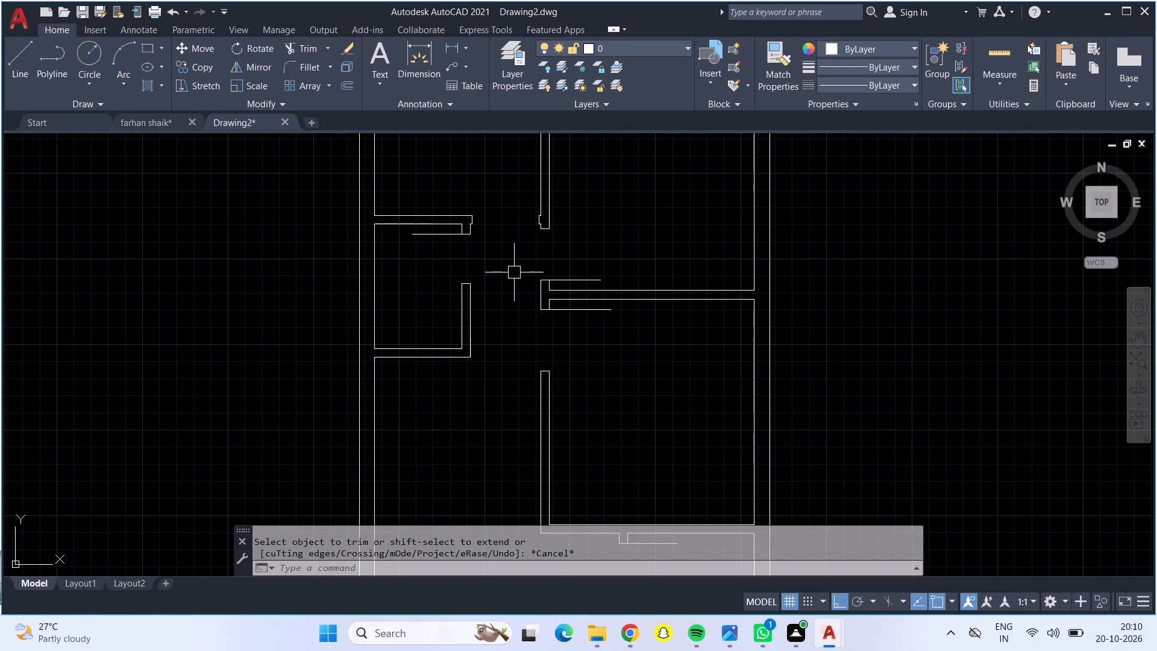
Offset the upper right-hand room's door leaf line and its adjoining jamb line 2" upward.
{"action": "key", "text": "o"}
{"action": "key", "text": "Return"}
{"action": "type", "text": "2\""}
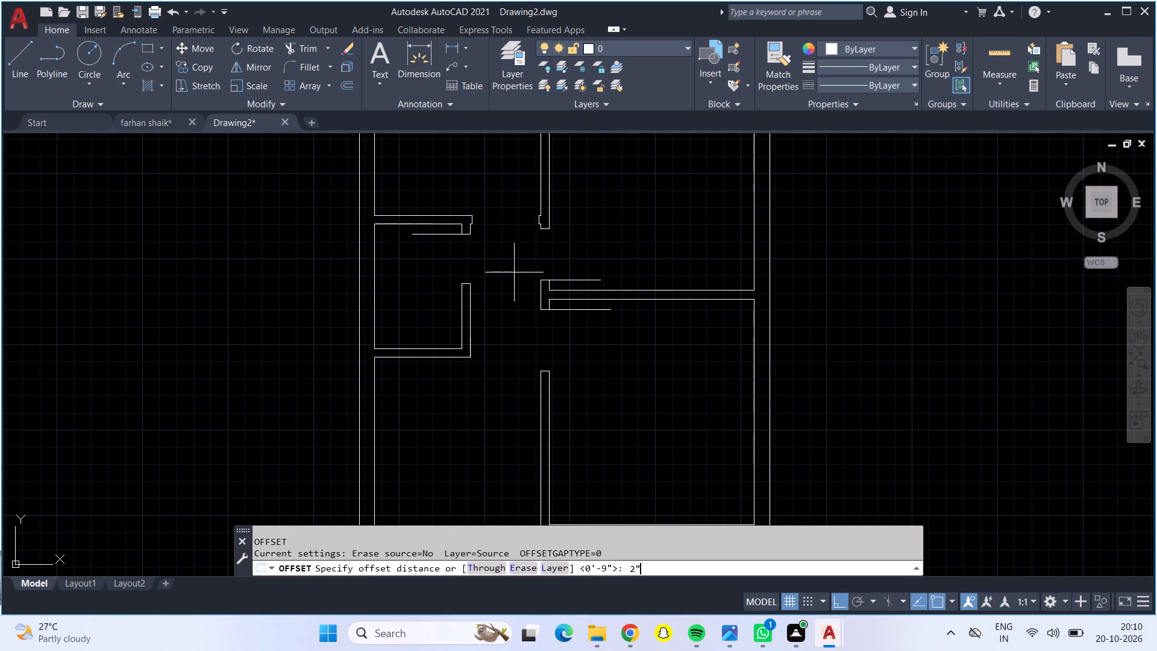
{"action": "key", "text": "Return"}
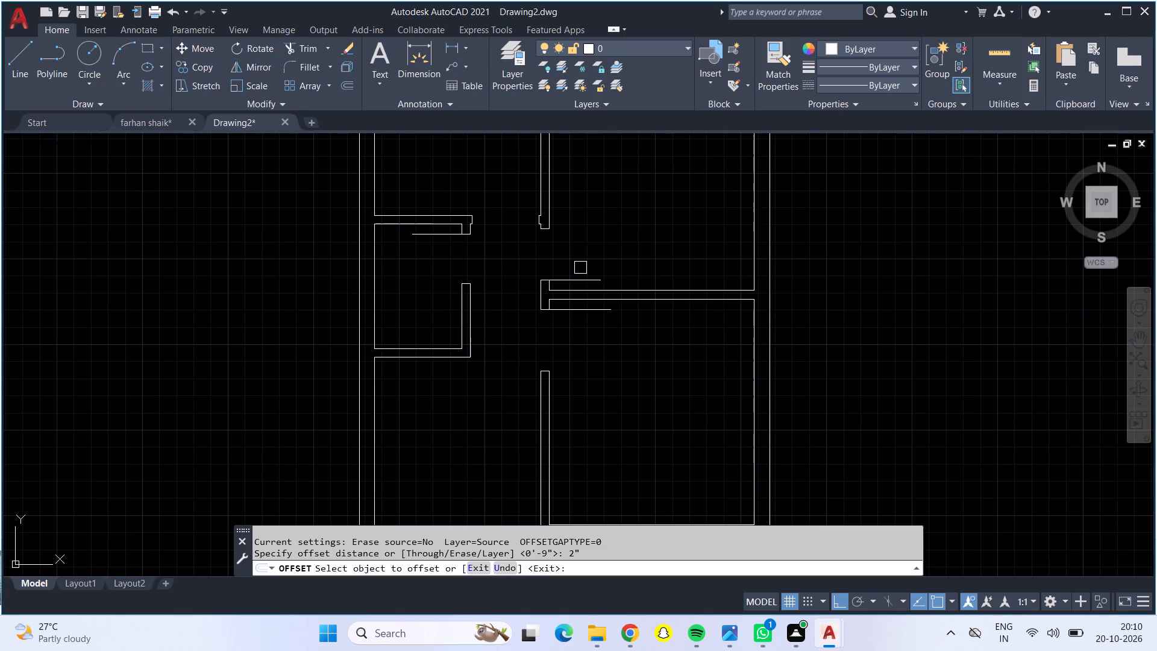
{"action": "scroll", "coordinate": [570, 267], "scroll_direction": "up", "scroll_amount": 4}
{"action": "left_click", "coordinate": [553, 319]}
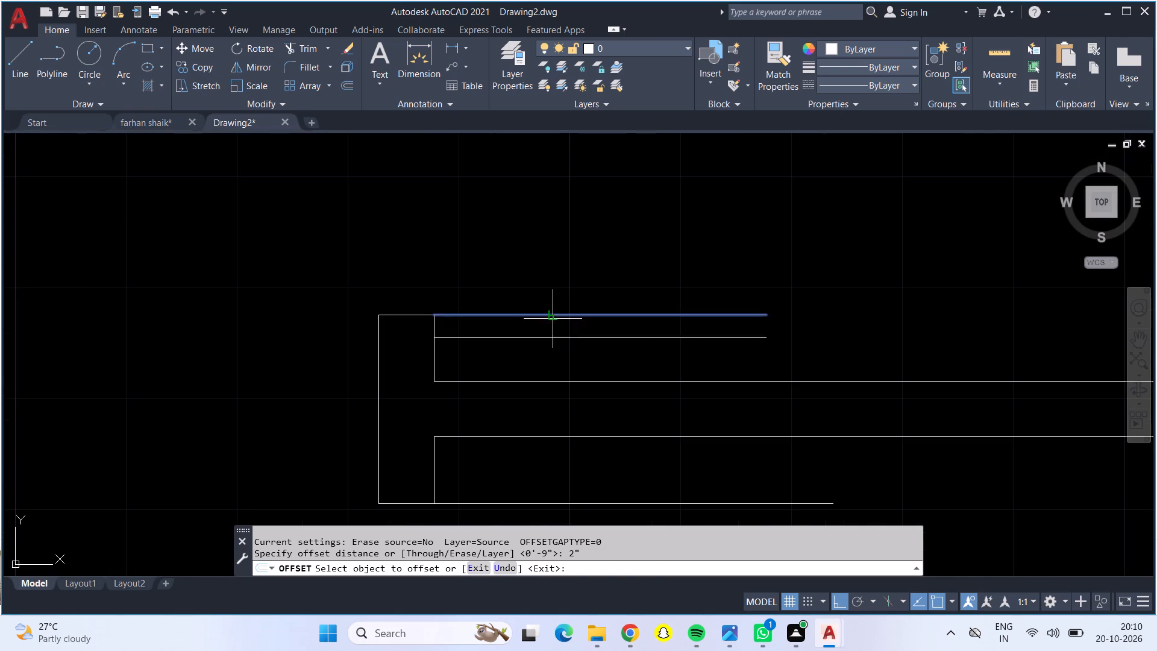
{"action": "left_click", "coordinate": [529, 254]}
{"action": "left_click", "coordinate": [406, 308]}
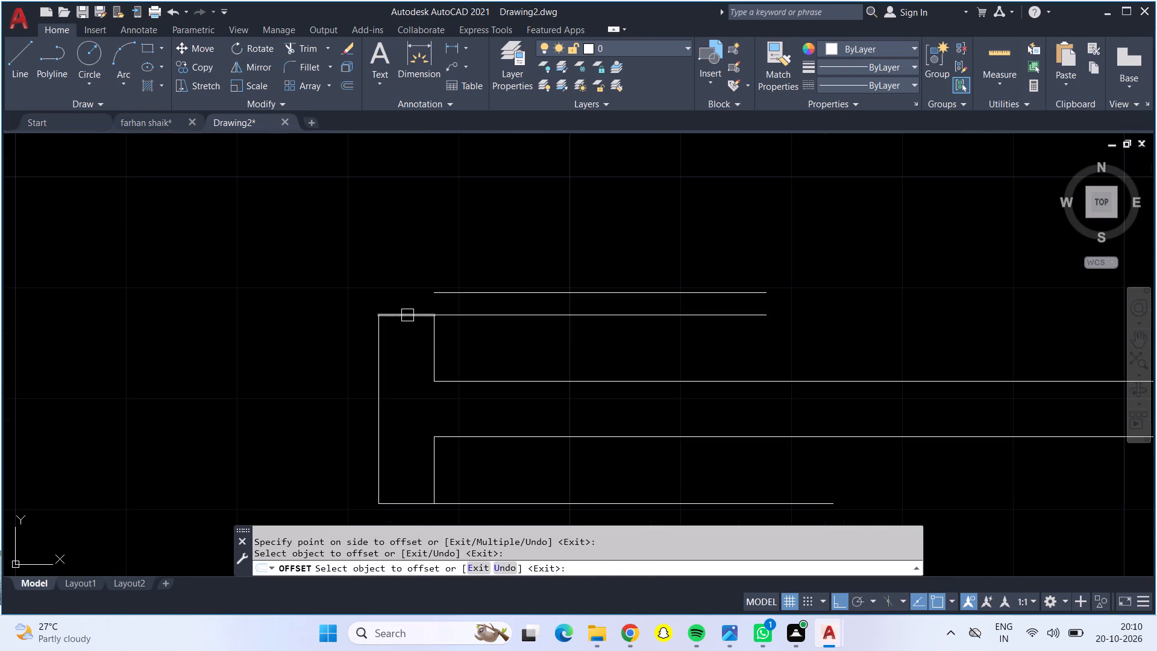
{"action": "left_click_drag", "start_coordinate": [407, 313], "coordinate": [407, 307]}
{"action": "left_click", "coordinate": [412, 262]}
Offset the middle right-hand room's door leaf line and its adjoining jamb line 2" downward.
{"action": "middle_click_drag", "start_coordinate": [419, 413], "coordinate": [397, 339]}
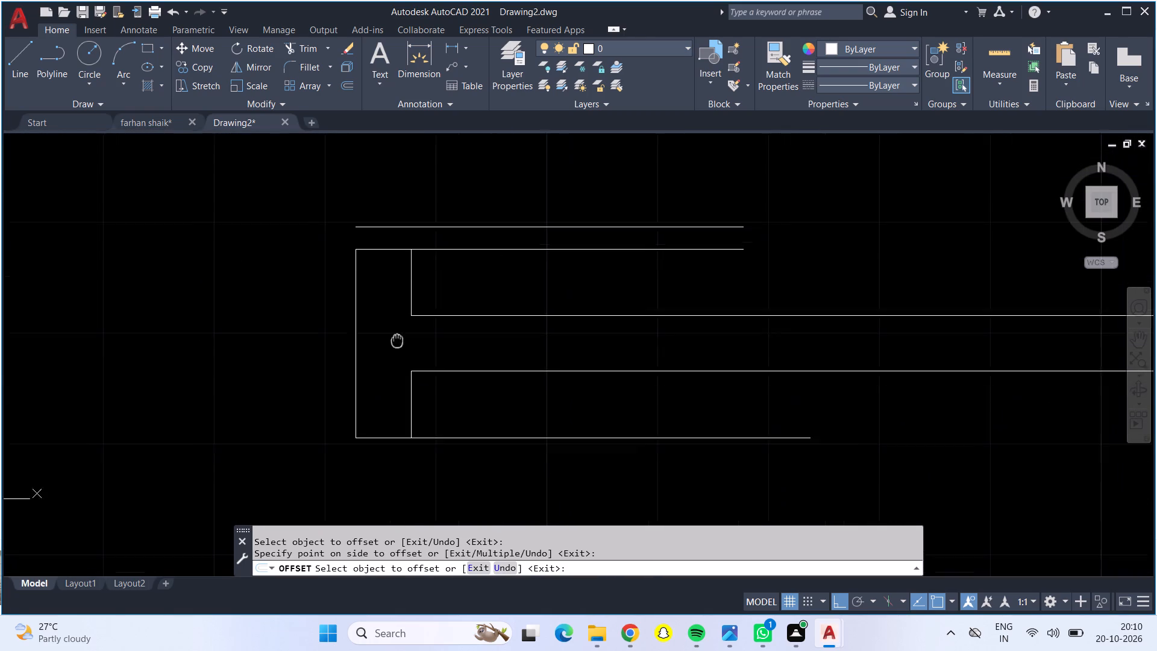
{"action": "middle_click_drag", "start_coordinate": [397, 339], "coordinate": [397, 302]}
{"action": "left_click", "coordinate": [386, 392]}
{"action": "left_click_drag", "start_coordinate": [391, 448], "coordinate": [391, 462]}
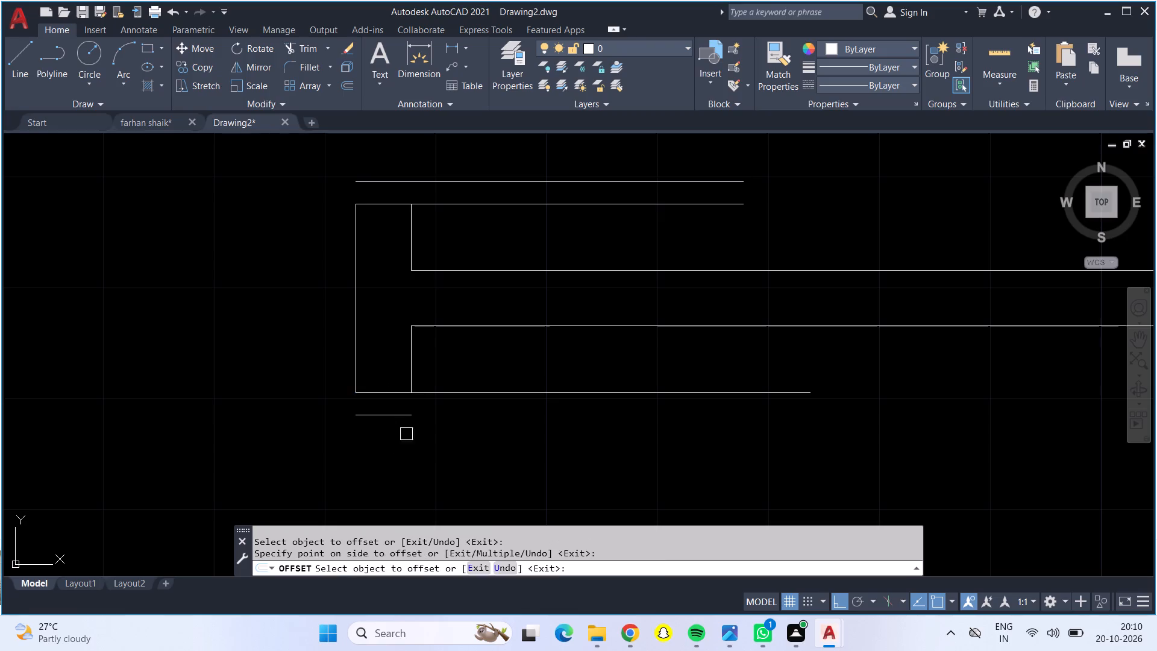
{"action": "left_click_drag", "start_coordinate": [434, 390], "coordinate": [437, 409]}
{"action": "left_click_drag", "start_coordinate": [439, 464], "coordinate": [433, 459]}
Offset the small left-hand room's door leaf line and its adjoining jamb line 2" downward.
{"action": "scroll", "coordinate": [425, 449], "scroll_direction": "down", "scroll_amount": 1}
{"action": "scroll", "coordinate": [234, 403], "scroll_direction": "down", "scroll_amount": 2}
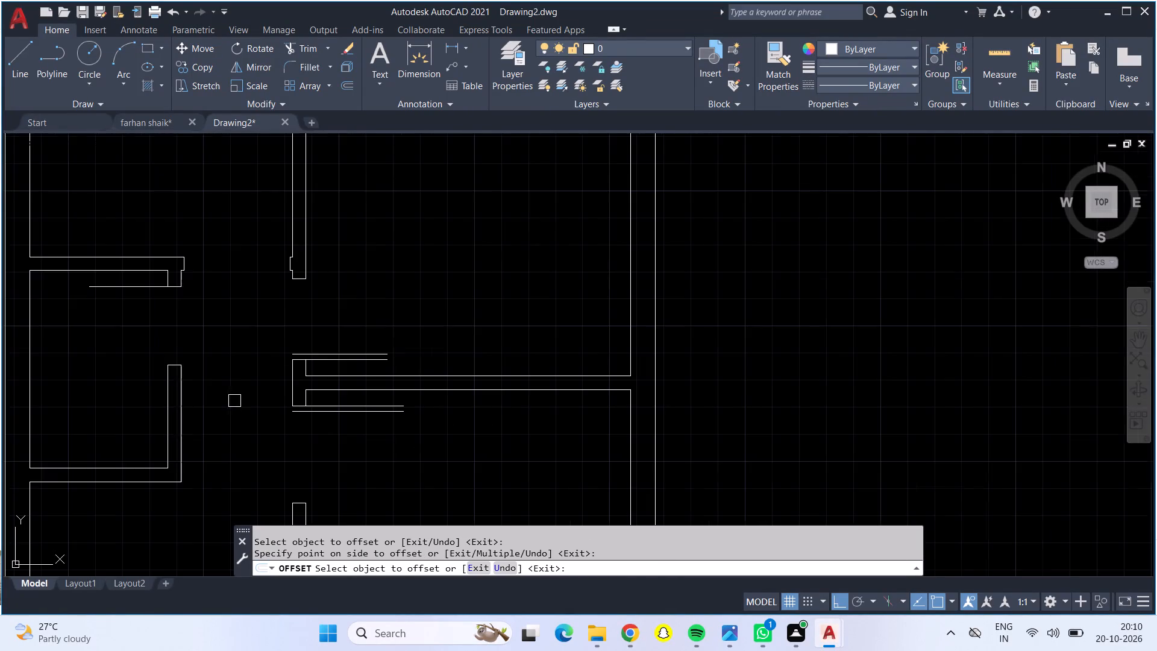
{"action": "middle_click_drag", "start_coordinate": [233, 391], "coordinate": [407, 445]}
{"action": "scroll", "coordinate": [307, 353], "scroll_direction": "up", "scroll_amount": 4}
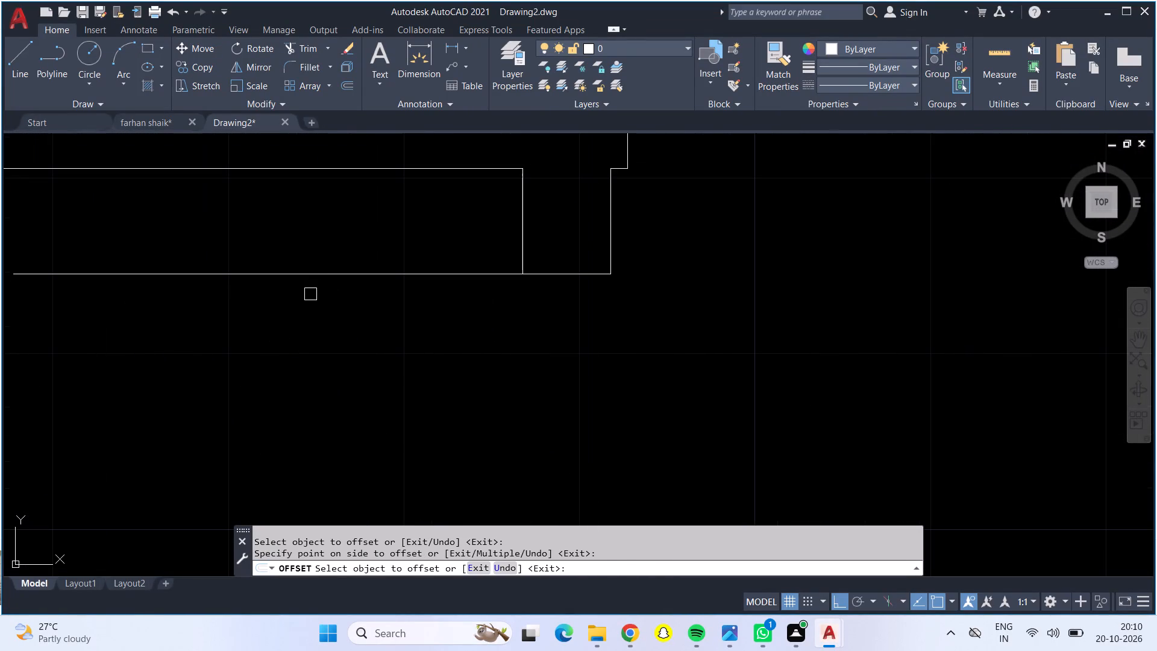
{"action": "left_click", "coordinate": [315, 274]}
{"action": "left_click", "coordinate": [343, 351]}
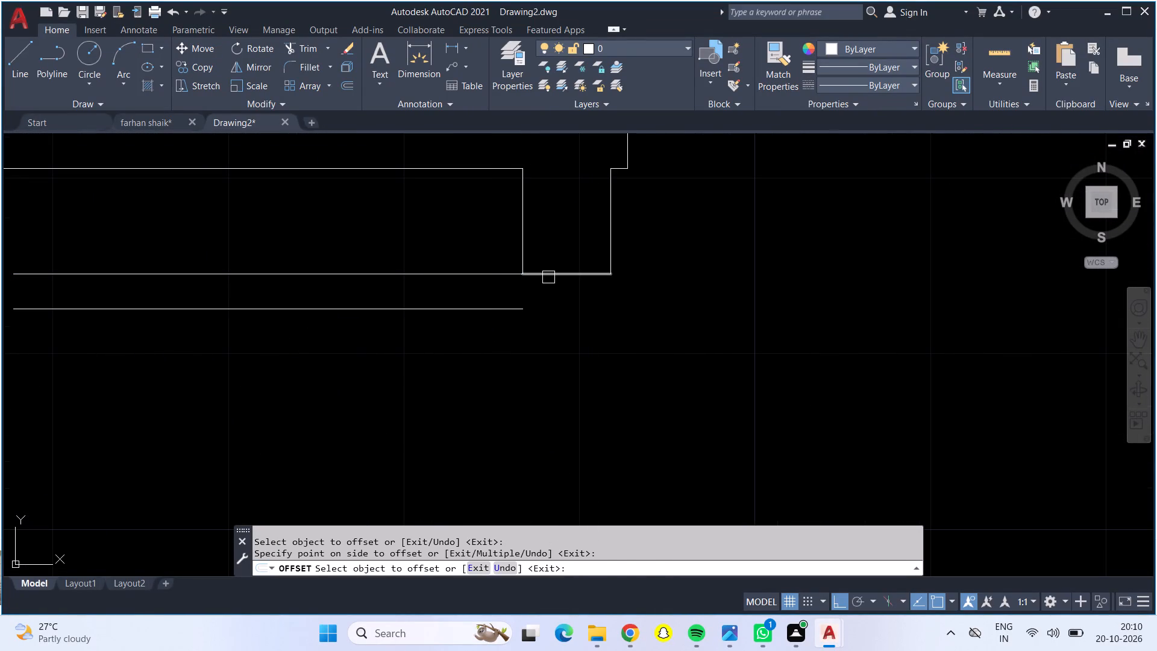
{"action": "left_click", "coordinate": [548, 277]}
{"action": "scroll", "coordinate": [547, 336], "scroll_direction": "up", "scroll_amount": 1}
{"action": "scroll", "coordinate": [547, 336], "scroll_direction": "down", "scroll_amount": 3}
{"action": "left_click", "coordinate": [537, 374]}
Offset the door leaf line and adjoining jamb line of the small right-hand room 2" downward.
{"action": "scroll", "coordinate": [540, 370], "scroll_direction": "down", "scroll_amount": 1}
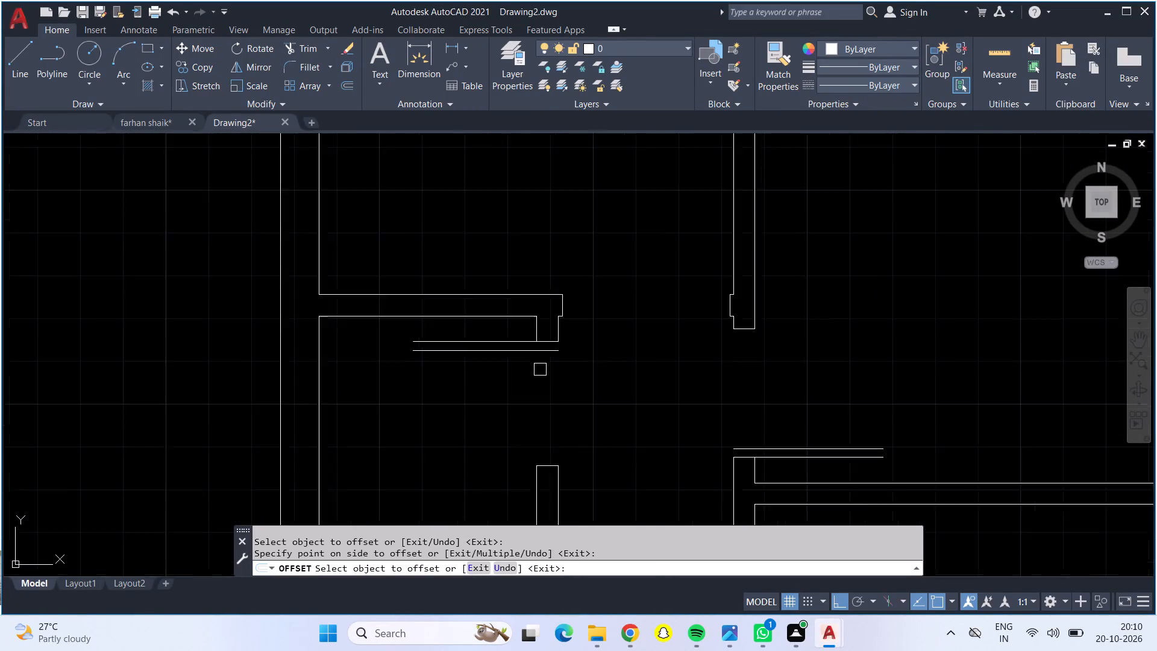
{"action": "scroll", "coordinate": [540, 370], "scroll_direction": "down", "scroll_amount": 1}
{"action": "middle_click_drag", "start_coordinate": [540, 382], "coordinate": [397, 245]}
{"action": "scroll", "coordinate": [477, 430], "scroll_direction": "down", "scroll_amount": 1}
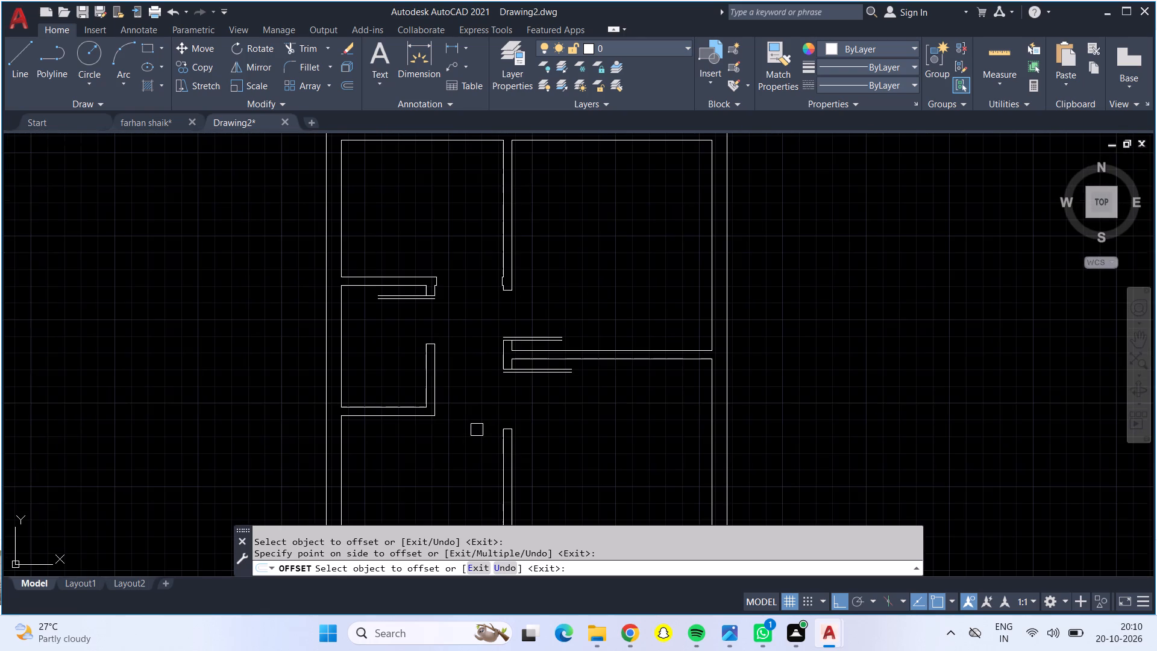
{"action": "middle_click_drag", "start_coordinate": [477, 430], "coordinate": [418, 210]}
{"action": "scroll", "coordinate": [556, 376], "scroll_direction": "up", "scroll_amount": 4}
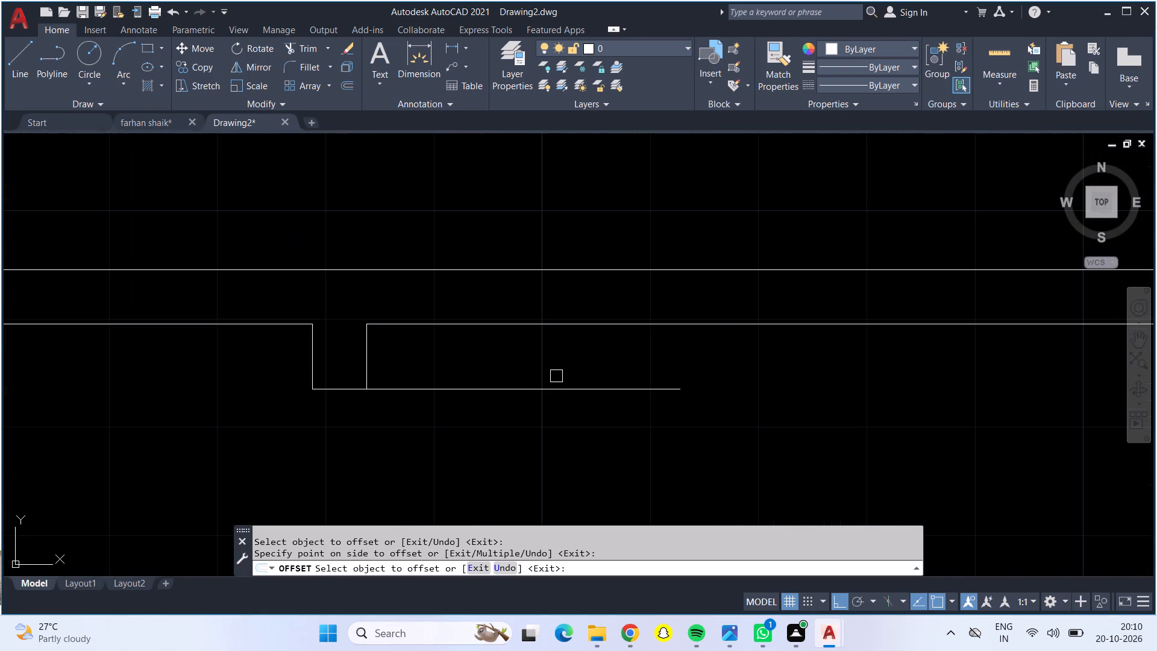
{"action": "left_click", "coordinate": [556, 391]}
{"action": "left_click_drag", "start_coordinate": [554, 444], "coordinate": [518, 448]}
{"action": "left_click", "coordinate": [346, 388]}
{"action": "left_click", "coordinate": [349, 489]}
Offset the lower right-hand room's vertical door leaf line and its adjoining jamb line 2" to the right, into the opening.
{"action": "scroll", "coordinate": [360, 453], "scroll_direction": "down", "scroll_amount": 2}
{"action": "middle_click_drag", "start_coordinate": [295, 454], "coordinate": [303, 264]}
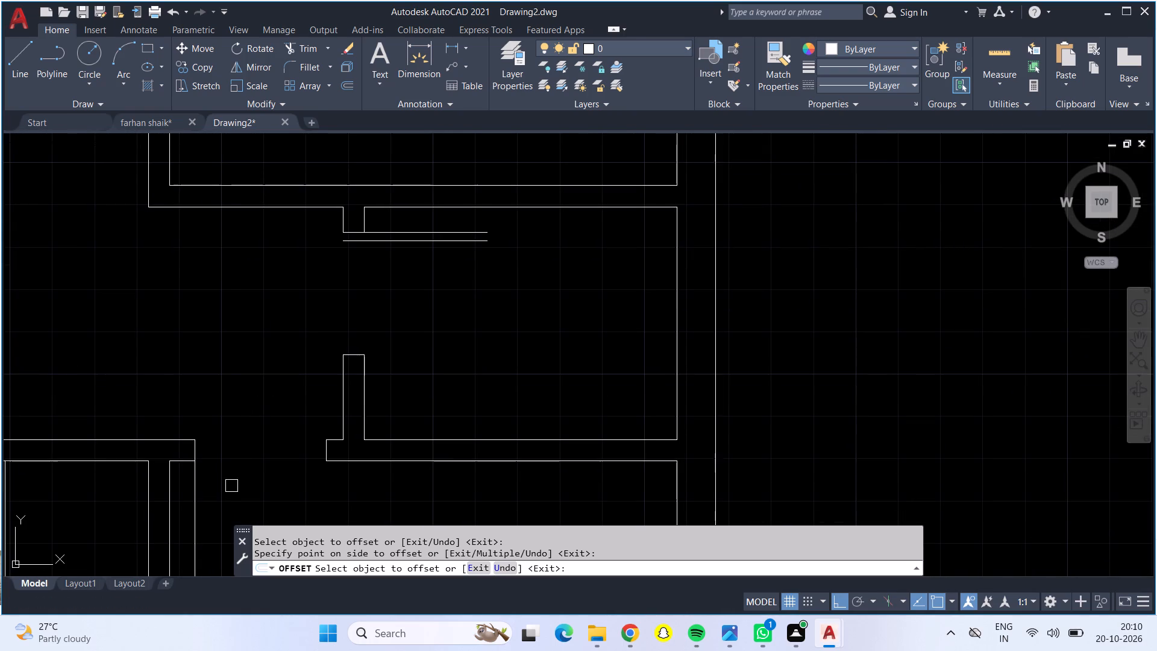
{"action": "scroll", "coordinate": [224, 489], "scroll_direction": "down", "scroll_amount": 1}
{"action": "middle_click_drag", "start_coordinate": [224, 489], "coordinate": [376, 383]}
{"action": "scroll", "coordinate": [343, 403], "scroll_direction": "up", "scroll_amount": 3}
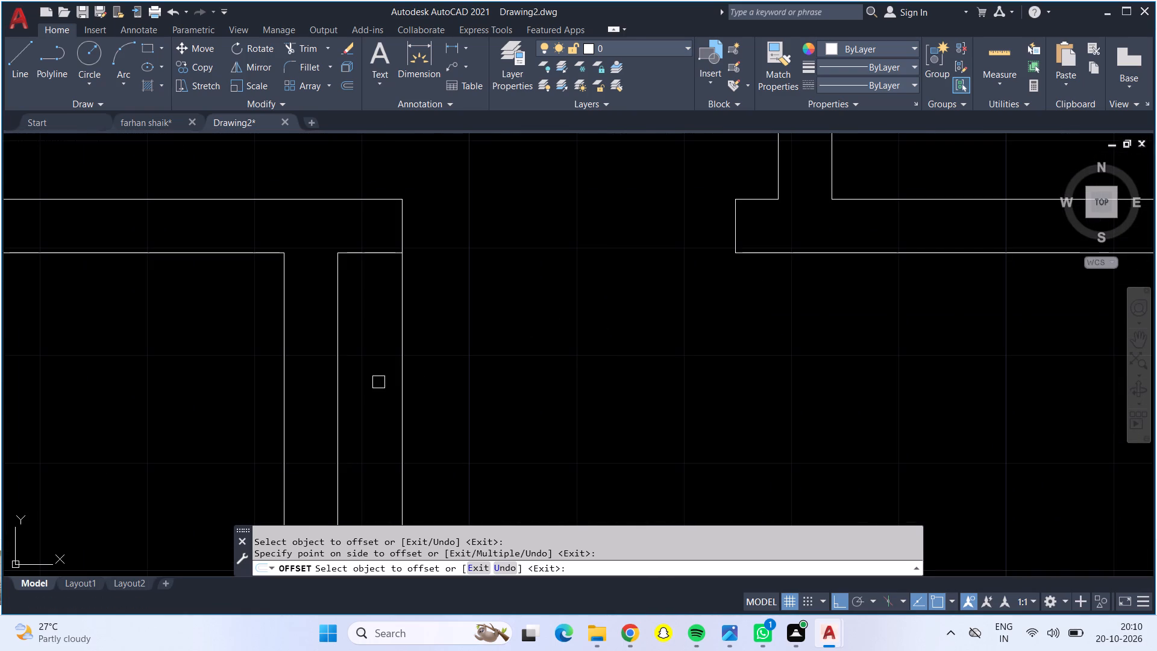
{"action": "left_click", "coordinate": [401, 383]}
{"action": "left_click_drag", "start_coordinate": [450, 406], "coordinate": [454, 391]}
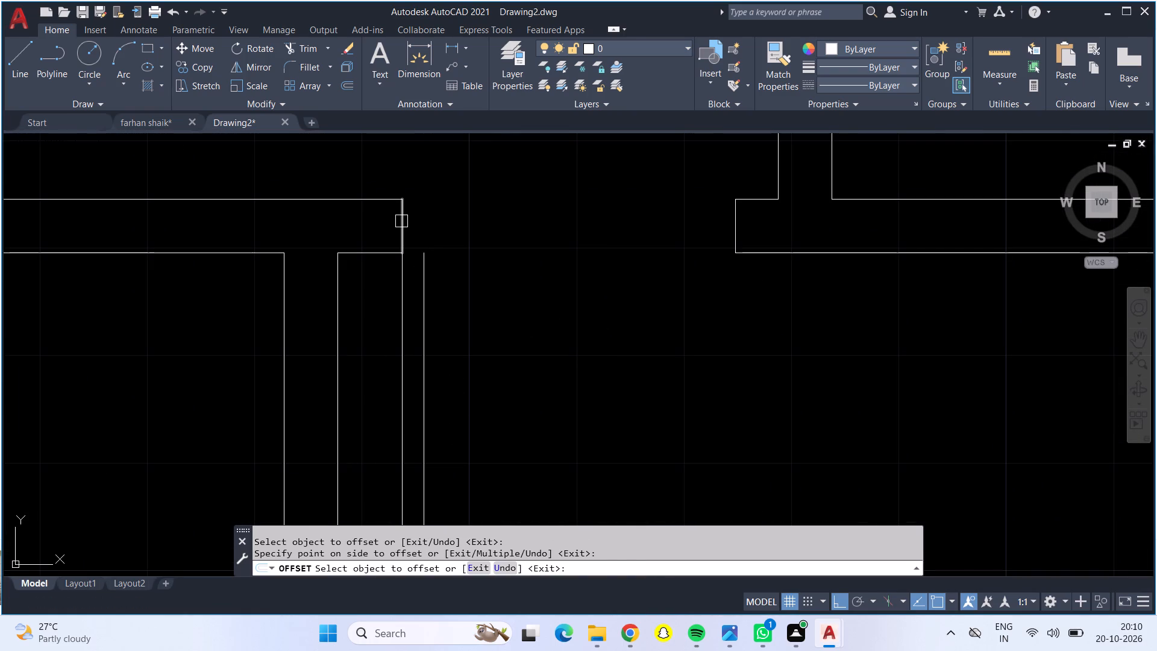
{"action": "left_click", "coordinate": [401, 221]}
{"action": "left_click", "coordinate": [433, 222]}
{"action": "scroll", "coordinate": [441, 228], "scroll_direction": "down", "scroll_amount": 2}
{"action": "scroll", "coordinate": [472, 310], "scroll_direction": "down", "scroll_amount": 2}
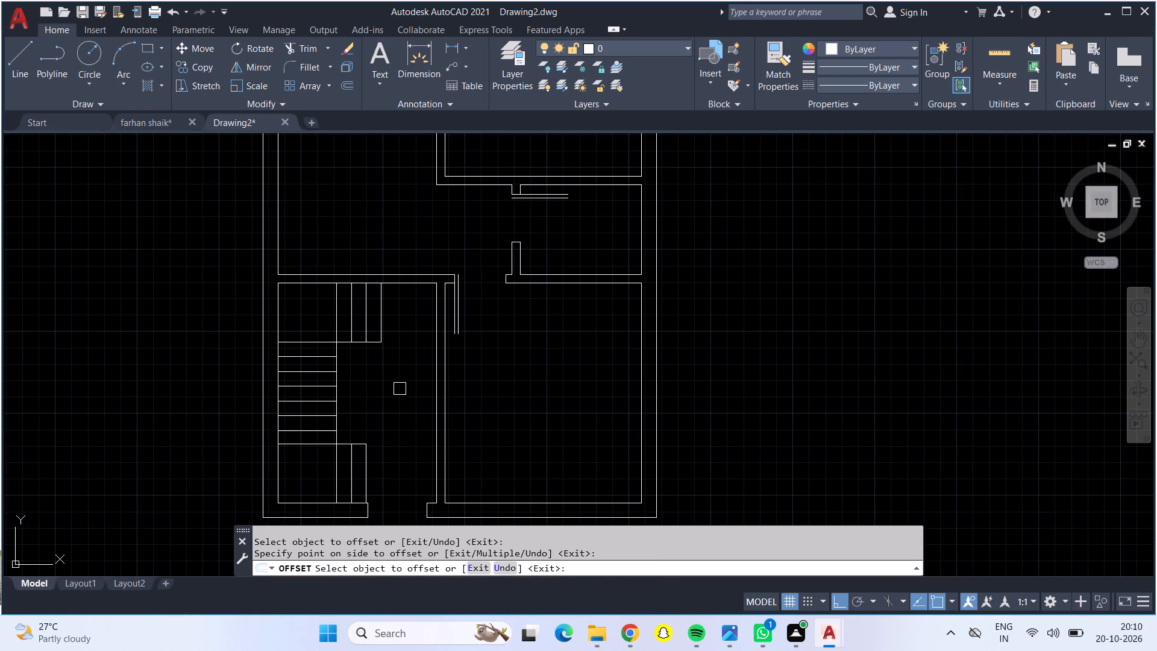
{"action": "scroll", "coordinate": [400, 390], "scroll_direction": "down", "scroll_amount": 1}
{"action": "middle_click_drag", "start_coordinate": [400, 390], "coordinate": [410, 554]}
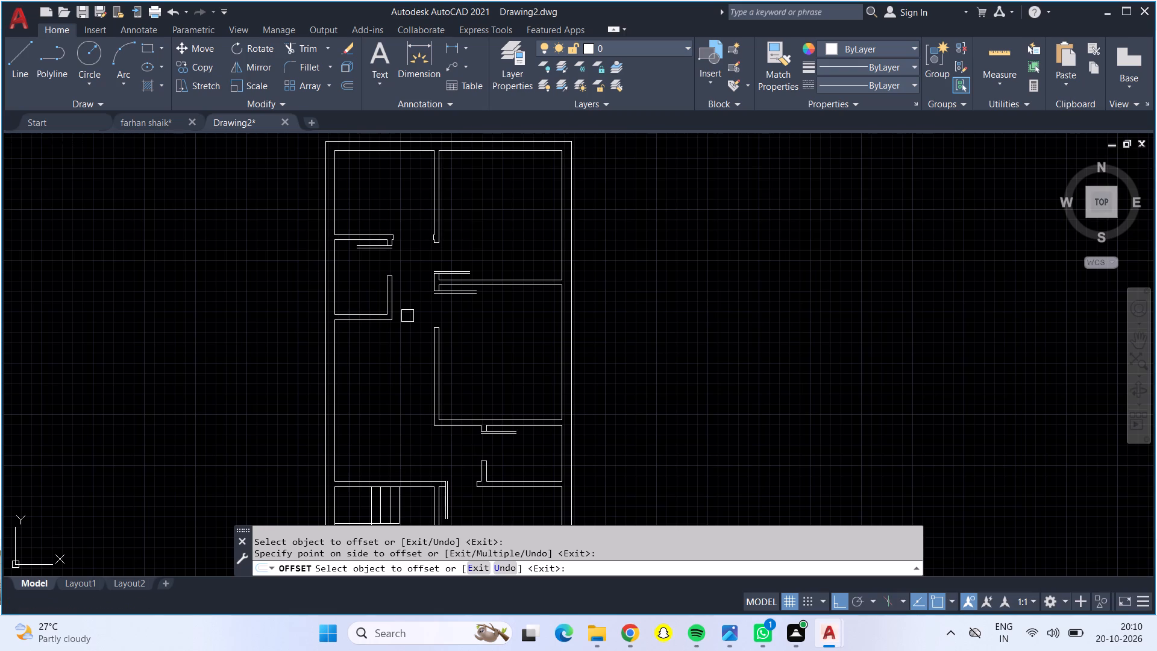
{"action": "key", "text": "Escape"}
Draw a 2'-5" radius swing circle for the small left-hand room's door, centred at its hinge-side jamb and reaching the opposite jamb.
{"action": "left_click_drag", "start_coordinate": [87, 43], "coordinate": [93, 66]}
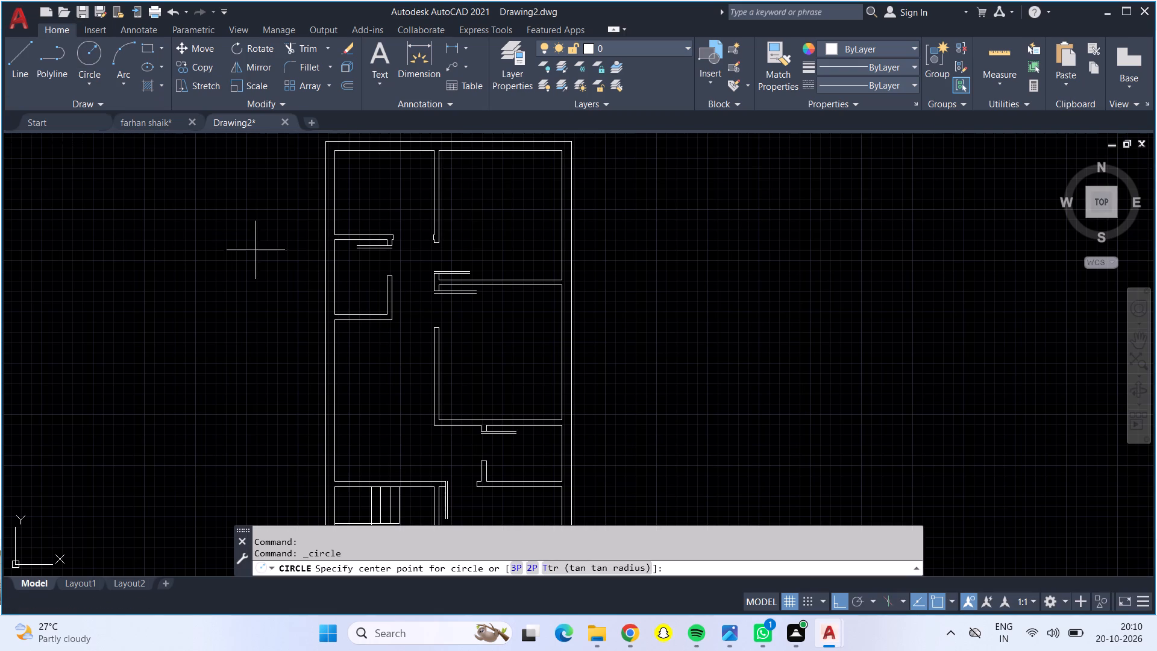
{"action": "scroll", "coordinate": [353, 261], "scroll_direction": "up", "scroll_amount": 4}
{"action": "middle_click_drag", "start_coordinate": [444, 248], "coordinate": [307, 310]}
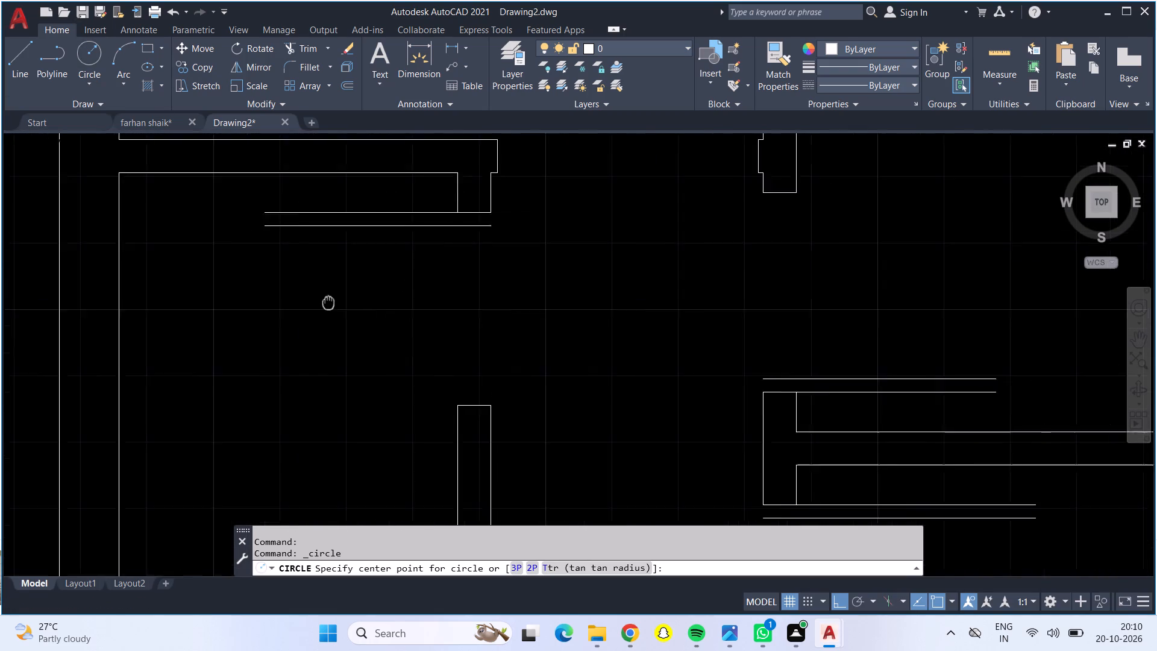
{"action": "middle_click_drag", "start_coordinate": [307, 310], "coordinate": [304, 312]}
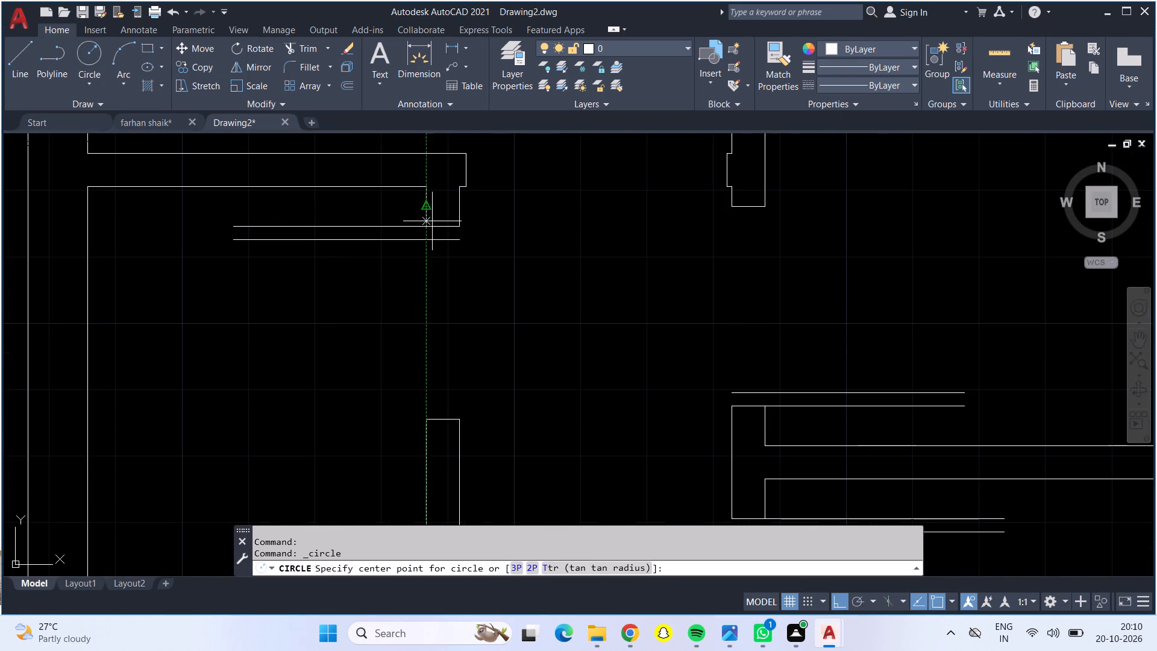
{"action": "left_click", "coordinate": [423, 227]}
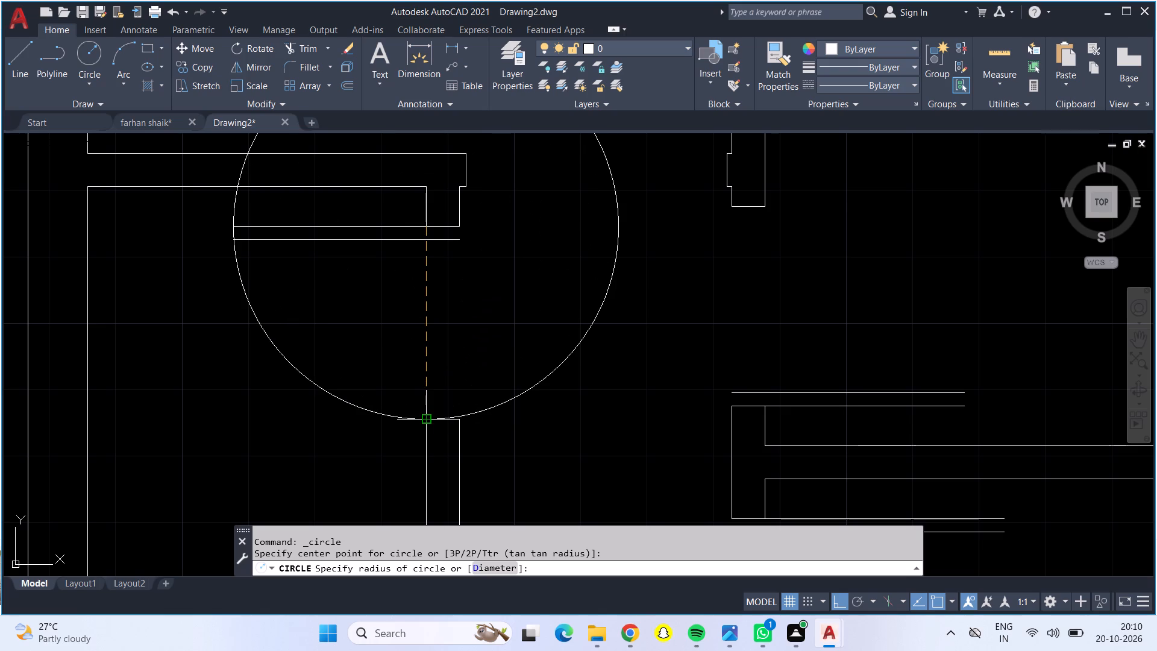
{"action": "left_click", "coordinate": [424, 419]}
Draw a 2'-6" radius swing circle for the upper right-hand room's door, from its hinge-side jamb corner to the opposite wall end.
{"action": "left_click", "coordinate": [81, 45]}
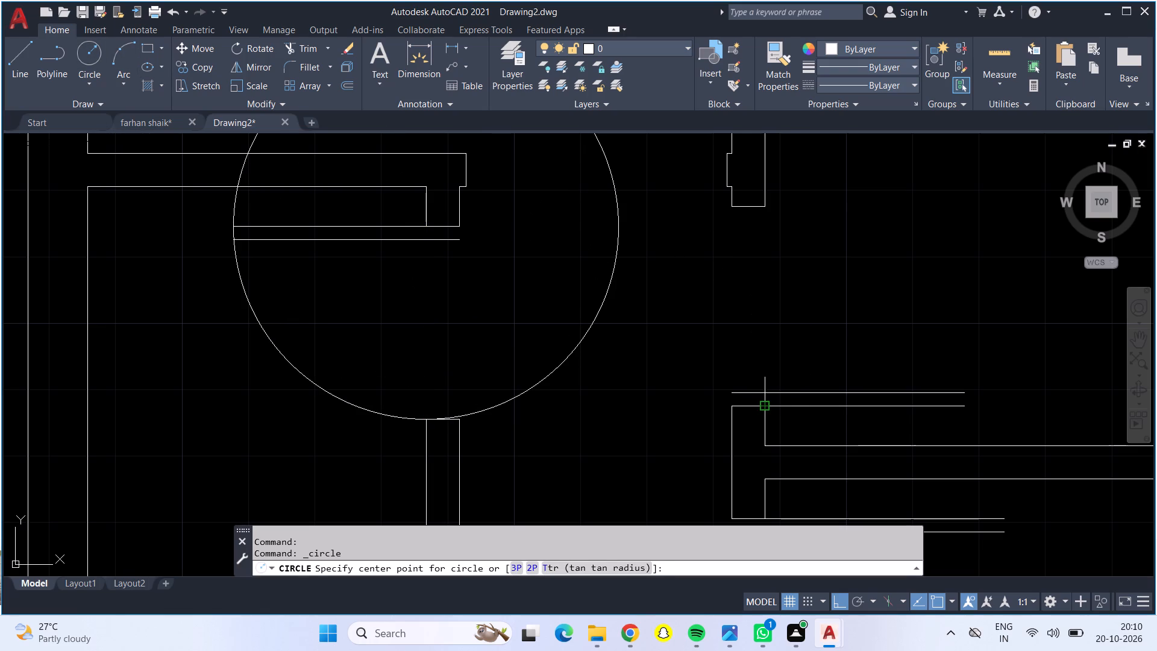
{"action": "left_click_drag", "start_coordinate": [762, 406], "coordinate": [756, 372]}
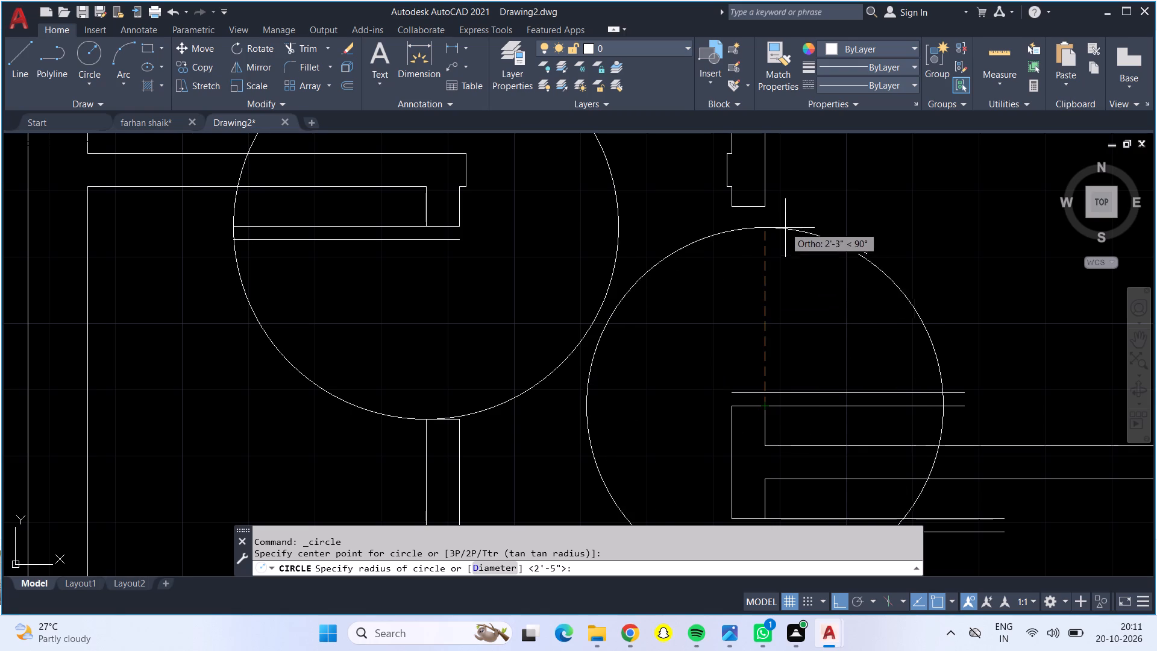
{"action": "left_click", "coordinate": [767, 210]}
Draw a swing circle for the middle right-hand room's door, centred at its hinge-side jamb corner and reaching the opposite wall end.
{"action": "scroll", "coordinate": [771, 261], "scroll_direction": "down", "scroll_amount": 1}
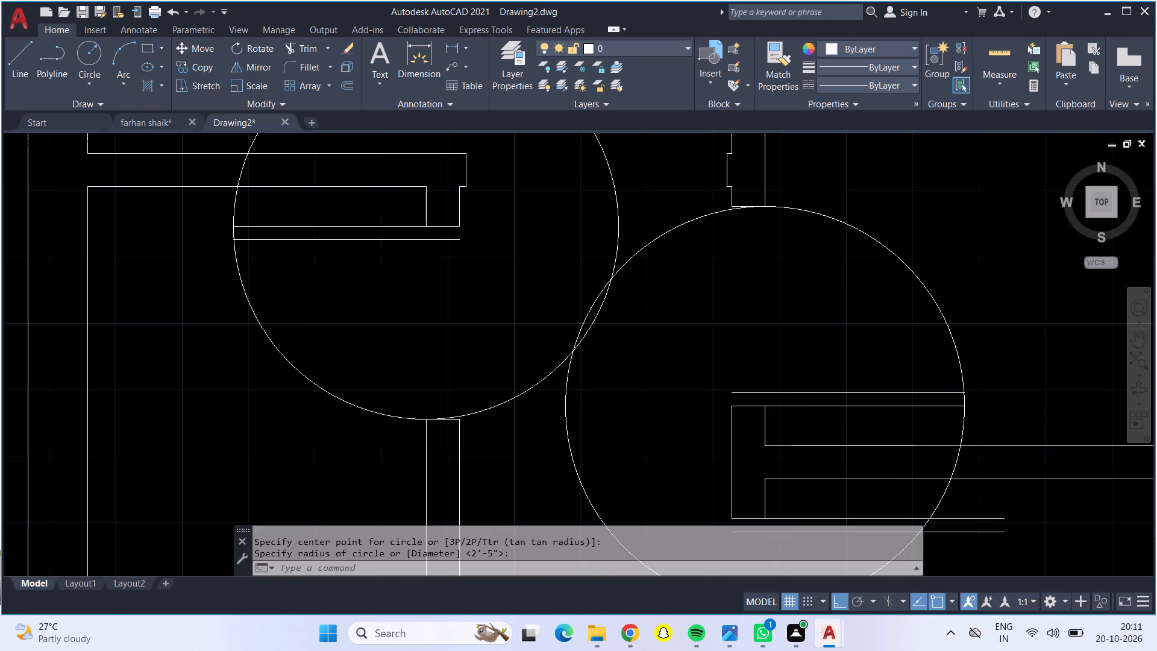
{"action": "middle_click_drag", "start_coordinate": [771, 261], "coordinate": [693, 278]}
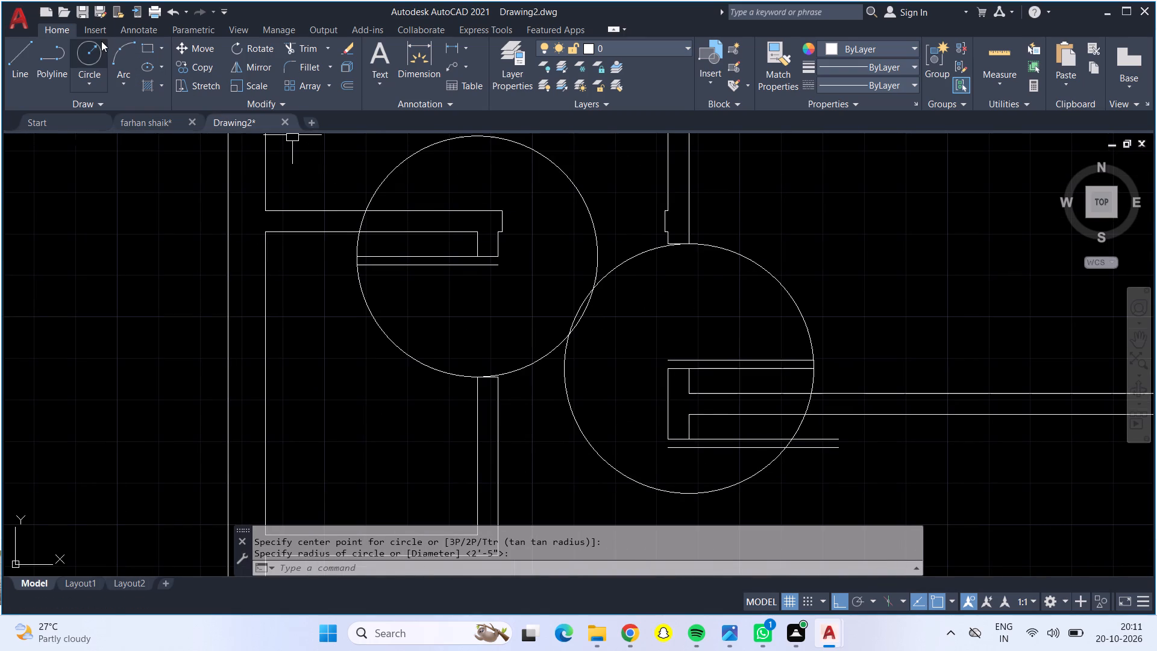
{"action": "left_click", "coordinate": [86, 56]}
{"action": "middle_click_drag", "start_coordinate": [645, 459], "coordinate": [574, 258]}
{"action": "left_click", "coordinate": [618, 235]}
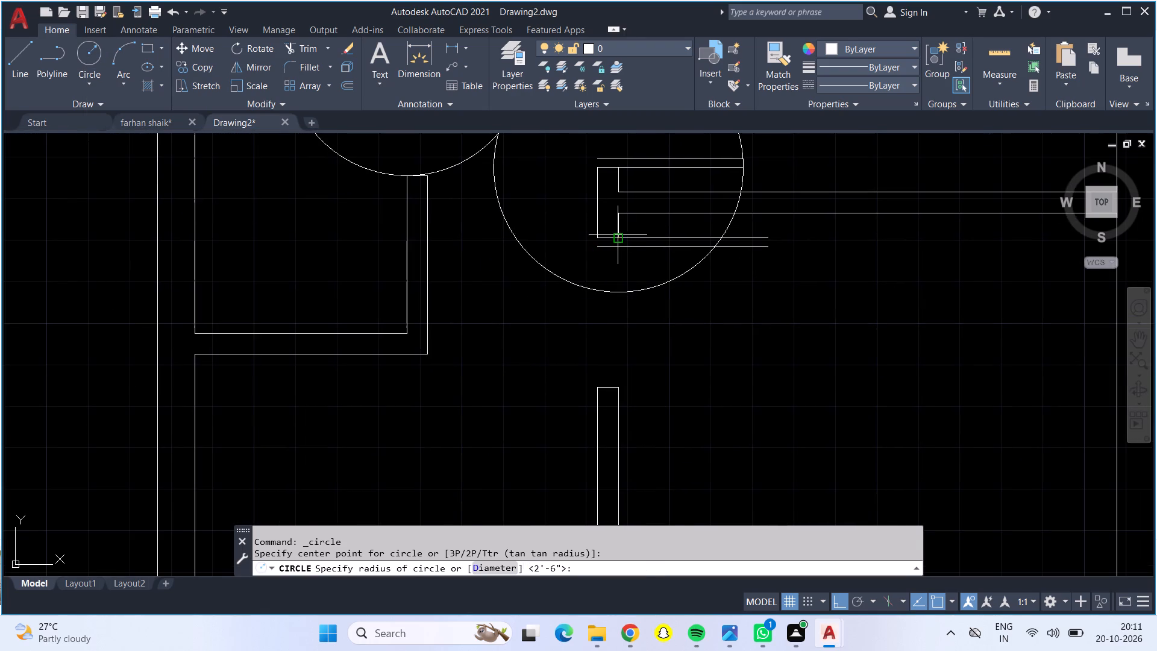
{"action": "left_click", "coordinate": [617, 386]}
{"action": "scroll", "coordinate": [617, 386], "scroll_direction": "down", "scroll_amount": 1}
{"action": "middle_click_drag", "start_coordinate": [622, 365], "coordinate": [612, 419]}
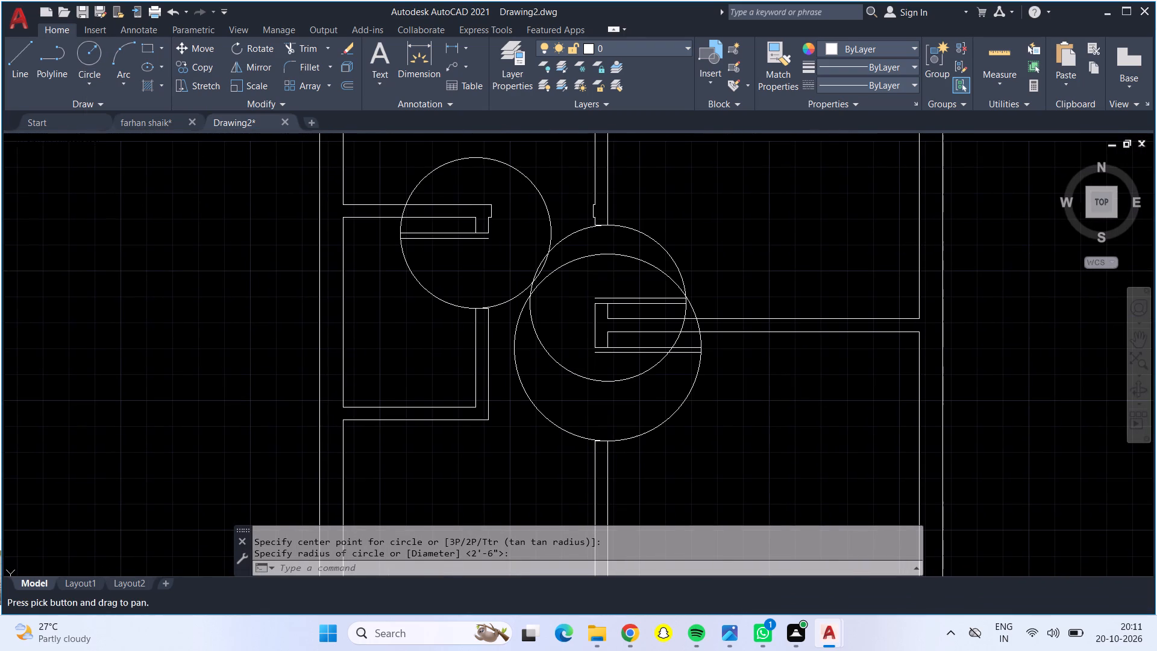
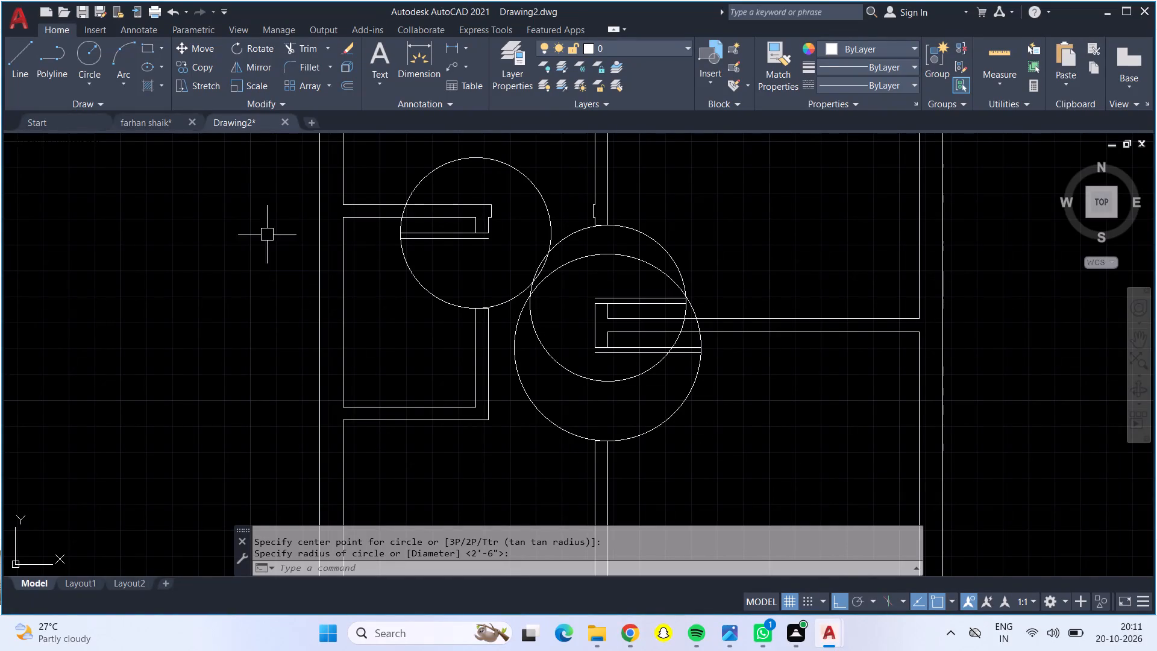
Draw a 2'-5" radius swing circle for the small lower right-hand room's door, from its hinge-side jamb corner to the opposite wall end.
{"action": "left_click", "coordinate": [89, 57]}
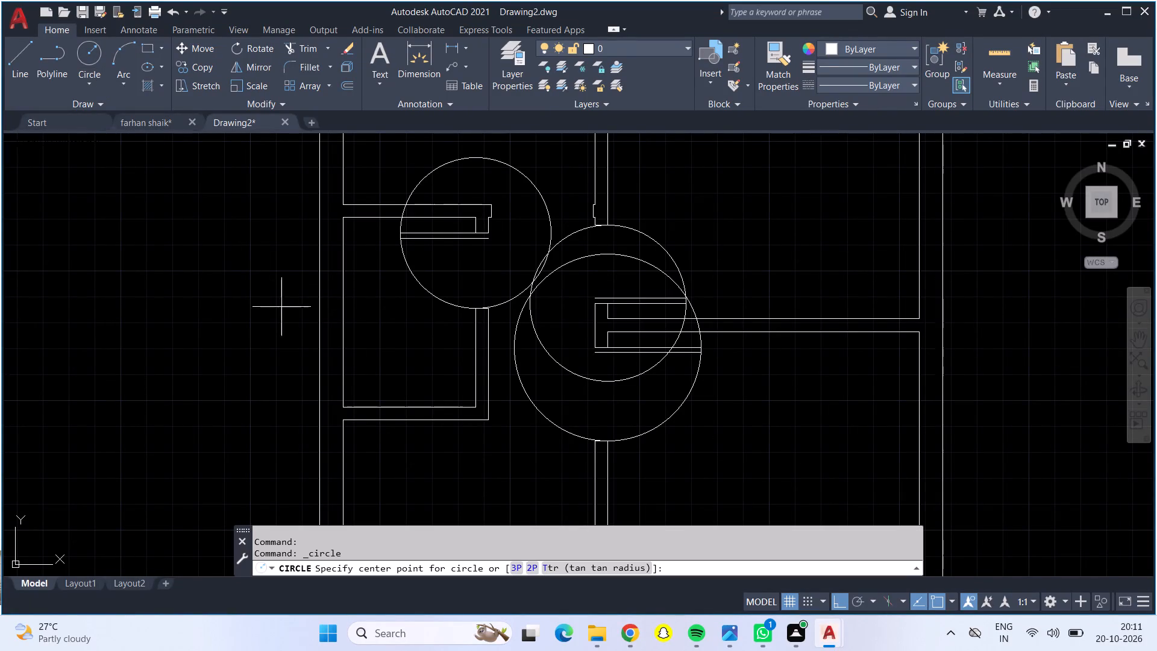
{"action": "middle_click_drag", "start_coordinate": [503, 474], "coordinate": [419, 229]}
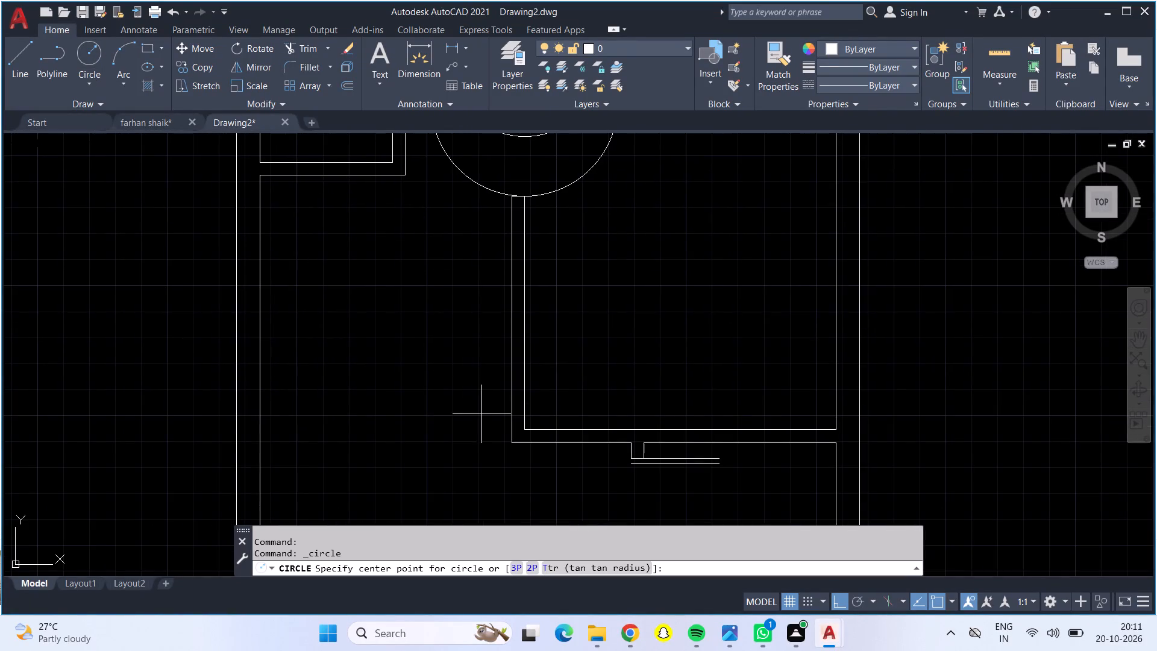
{"action": "middle_click_drag", "start_coordinate": [481, 414], "coordinate": [388, 249]}
{"action": "scroll", "coordinate": [550, 291], "scroll_direction": "up", "scroll_amount": 1}
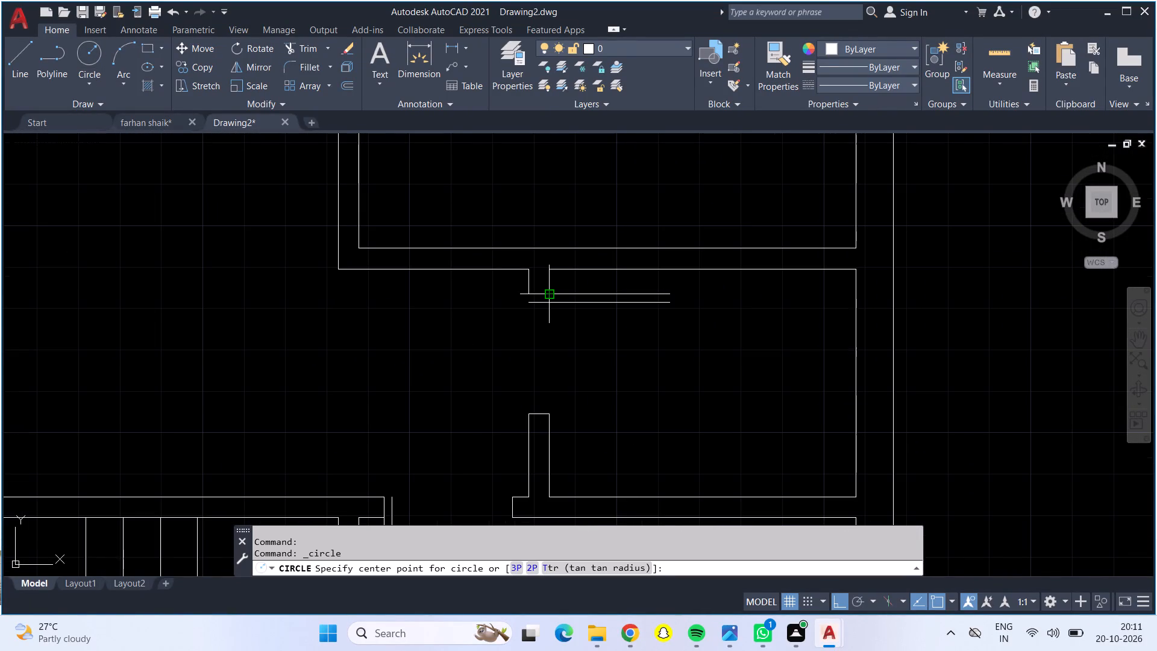
{"action": "left_click", "coordinate": [550, 291]}
{"action": "left_click", "coordinate": [553, 412]}
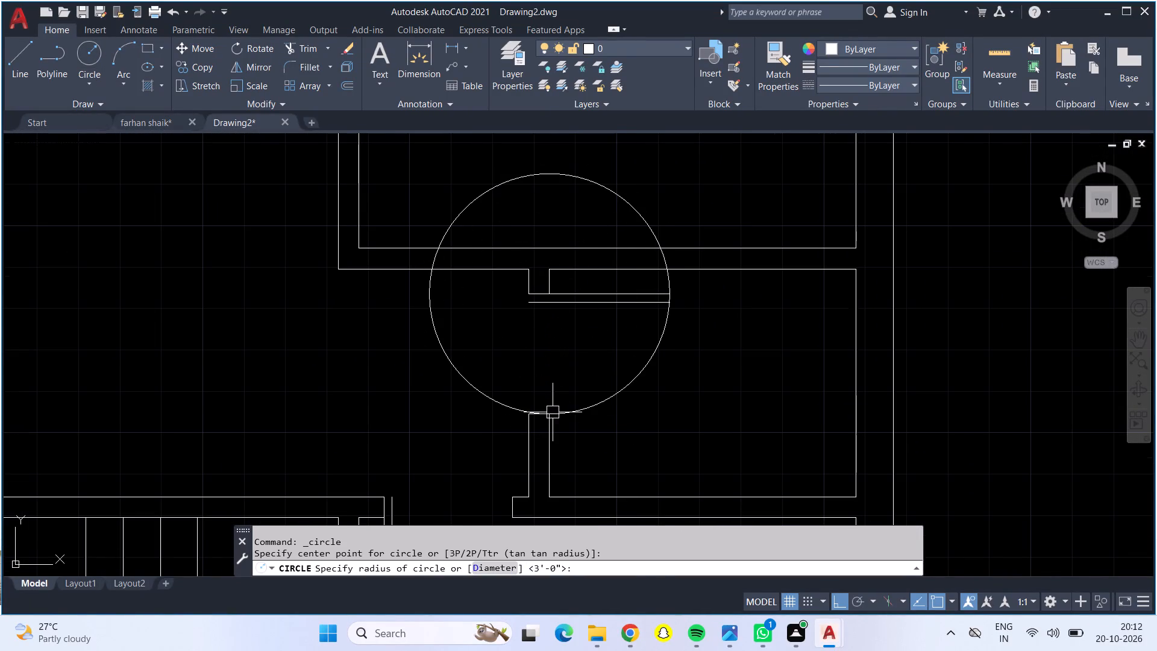
Draw a swing circle for the door beside the staircase, centred on its leaf line at the jamb and reaching the opposite wall end.
{"action": "left_click", "coordinate": [83, 61]}
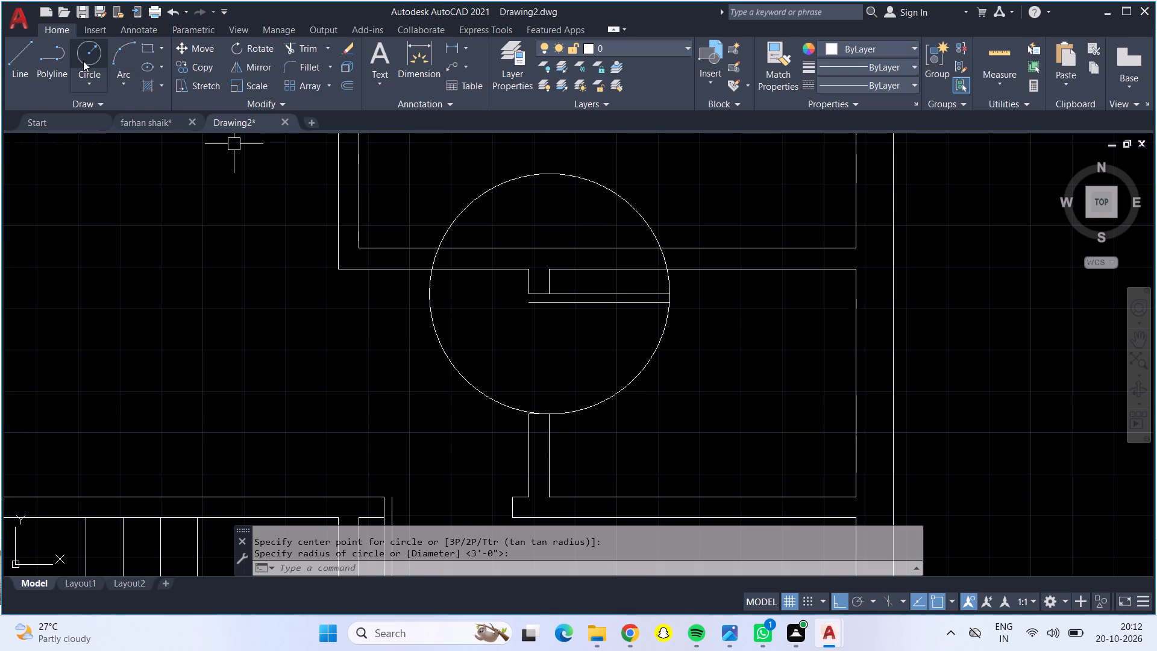
{"action": "middle_click_drag", "start_coordinate": [330, 378], "coordinate": [313, 283]}
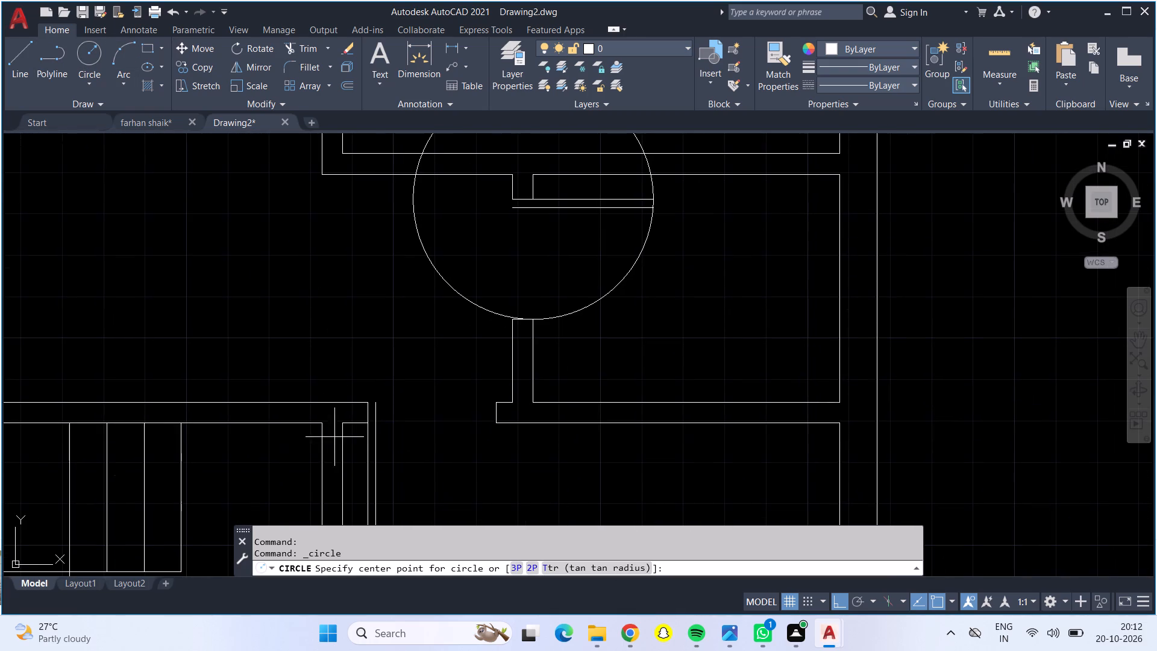
{"action": "left_click", "coordinate": [369, 421]}
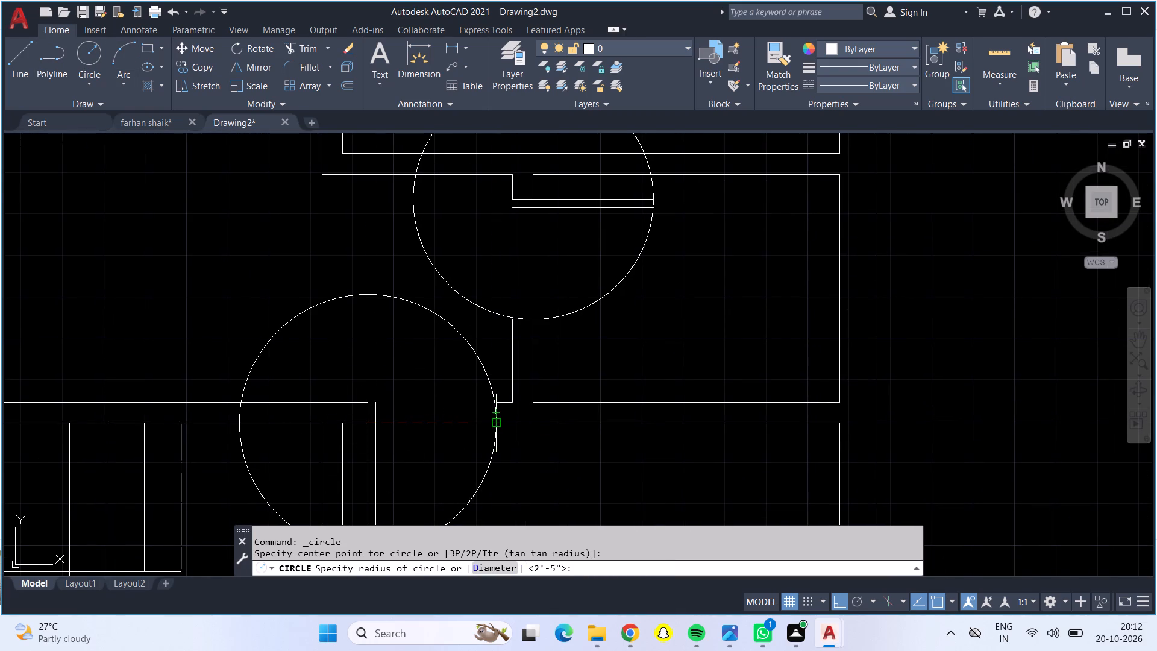
{"action": "left_click", "coordinate": [496, 420]}
Trim away the upper half of the staircase-side door circle and the left and upper portions of the small right-hand room's door circle.
{"action": "scroll", "coordinate": [458, 430], "scroll_direction": "down", "scroll_amount": 1}
{"action": "middle_click_drag", "start_coordinate": [442, 429], "coordinate": [433, 401]}
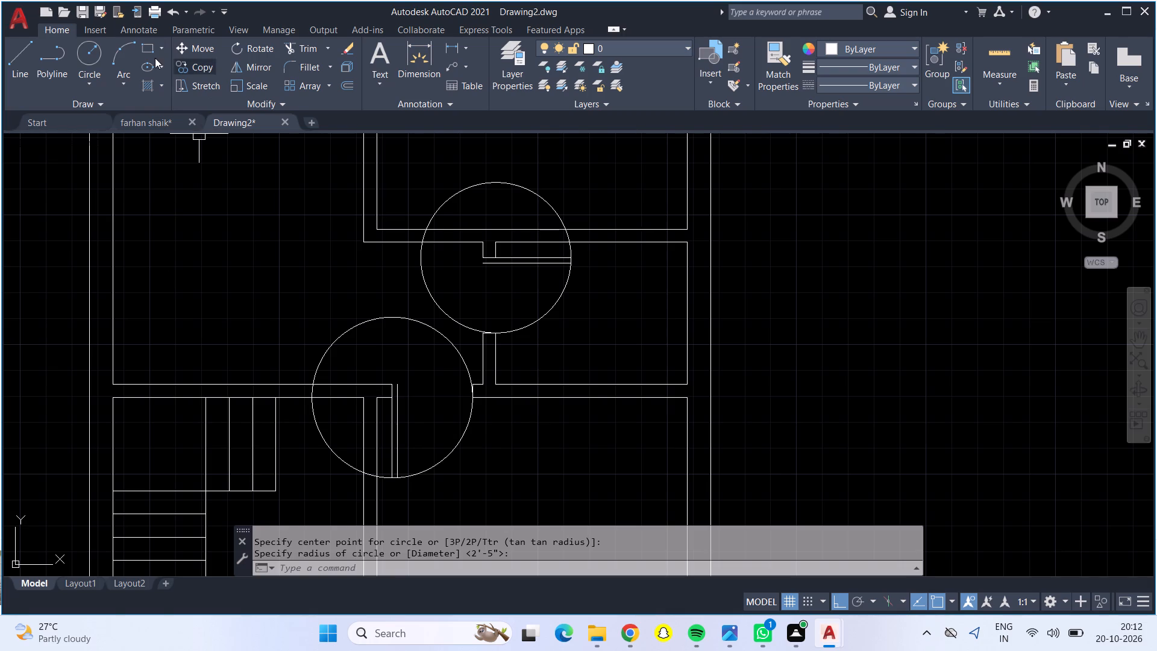
{"action": "left_click", "coordinate": [301, 49]}
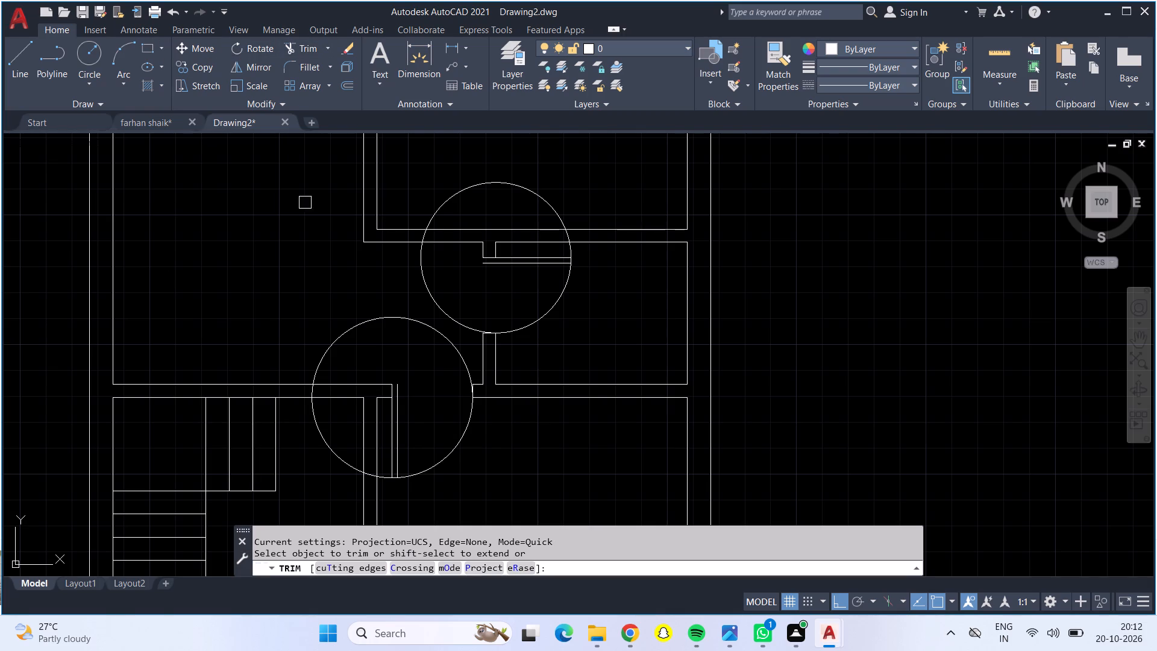
{"action": "left_click", "coordinate": [354, 329]}
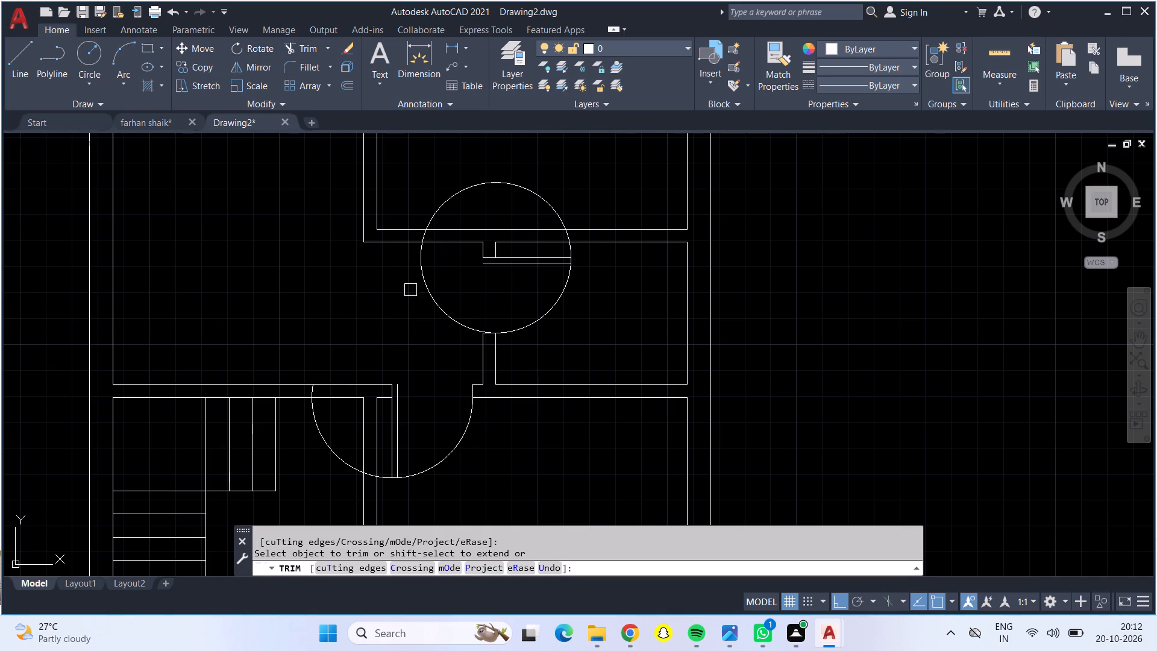
{"action": "left_click", "coordinate": [420, 281]}
{"action": "left_click", "coordinate": [419, 235]}
{"action": "left_click", "coordinate": [451, 201]}
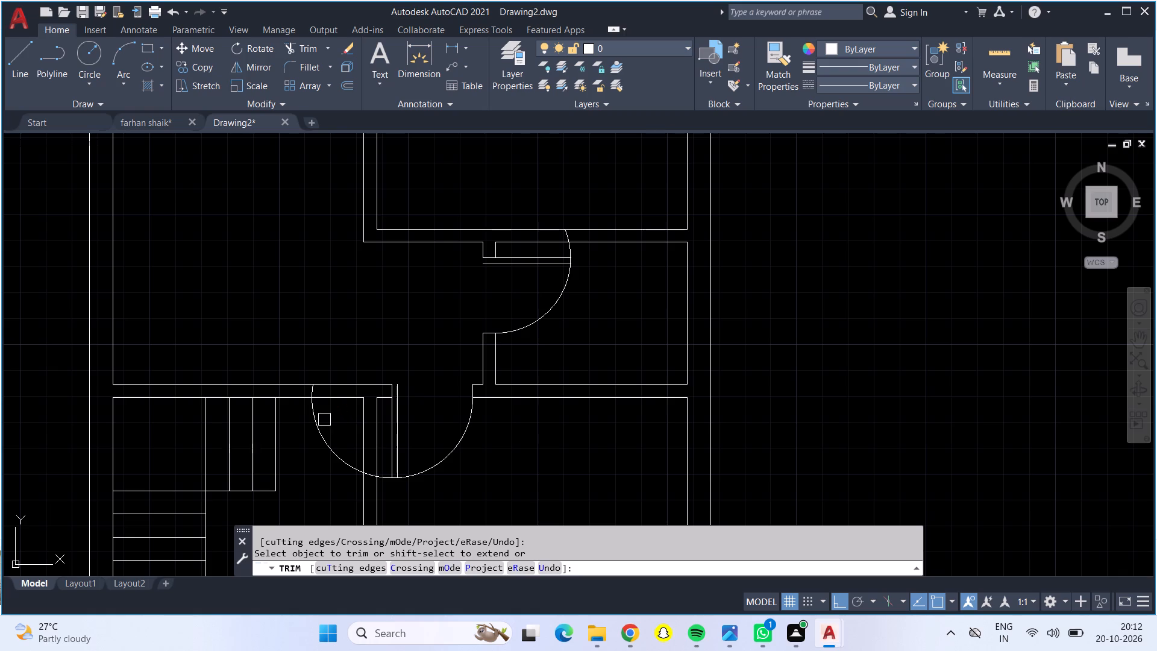
Trim the rest of the staircase-side circle left of the door leaf, leaving a quarter swing arc across the opening.
{"action": "left_click", "coordinate": [316, 420]}
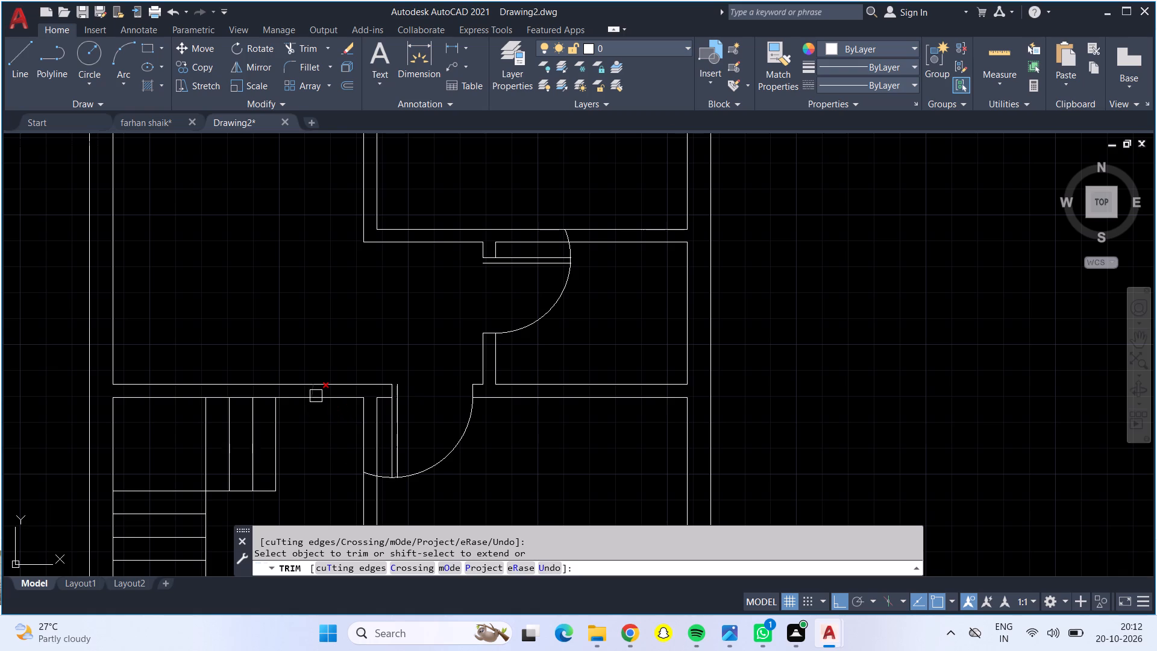
{"action": "left_click", "coordinate": [316, 396]}
{"action": "scroll", "coordinate": [378, 474], "scroll_direction": "up", "scroll_amount": 2}
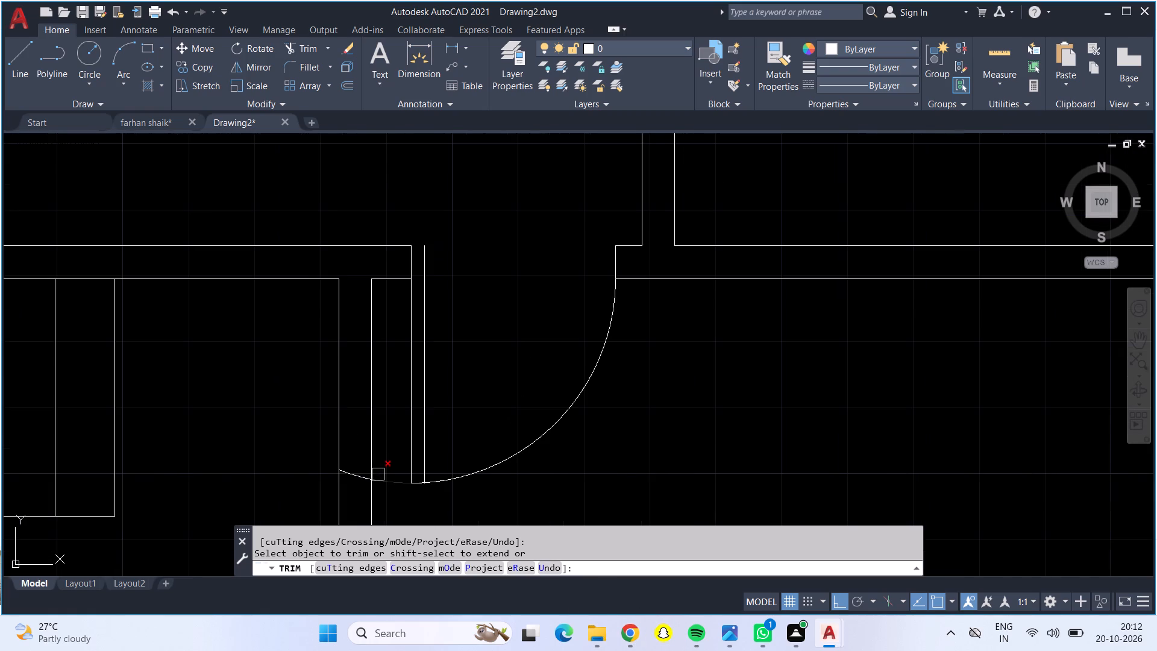
{"action": "left_click", "coordinate": [381, 477]}
{"action": "left_click", "coordinate": [355, 474]}
Trim the small right-hand room's remaining arc above its door leaf, across the wall and up to the leaf line.
{"action": "scroll", "coordinate": [386, 471], "scroll_direction": "down", "scroll_amount": 1}
{"action": "scroll", "coordinate": [441, 401], "scroll_direction": "down", "scroll_amount": 1}
{"action": "middle_click_drag", "start_coordinate": [441, 401], "coordinate": [414, 495]}
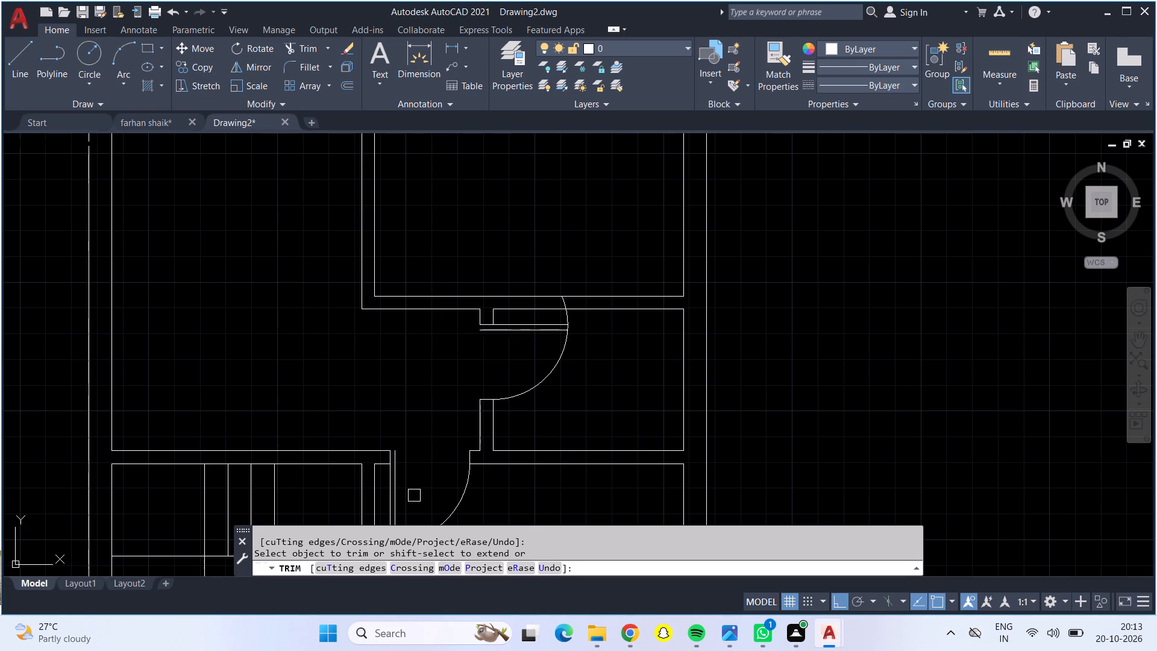
{"action": "scroll", "coordinate": [546, 305], "scroll_direction": "up", "scroll_amount": 3}
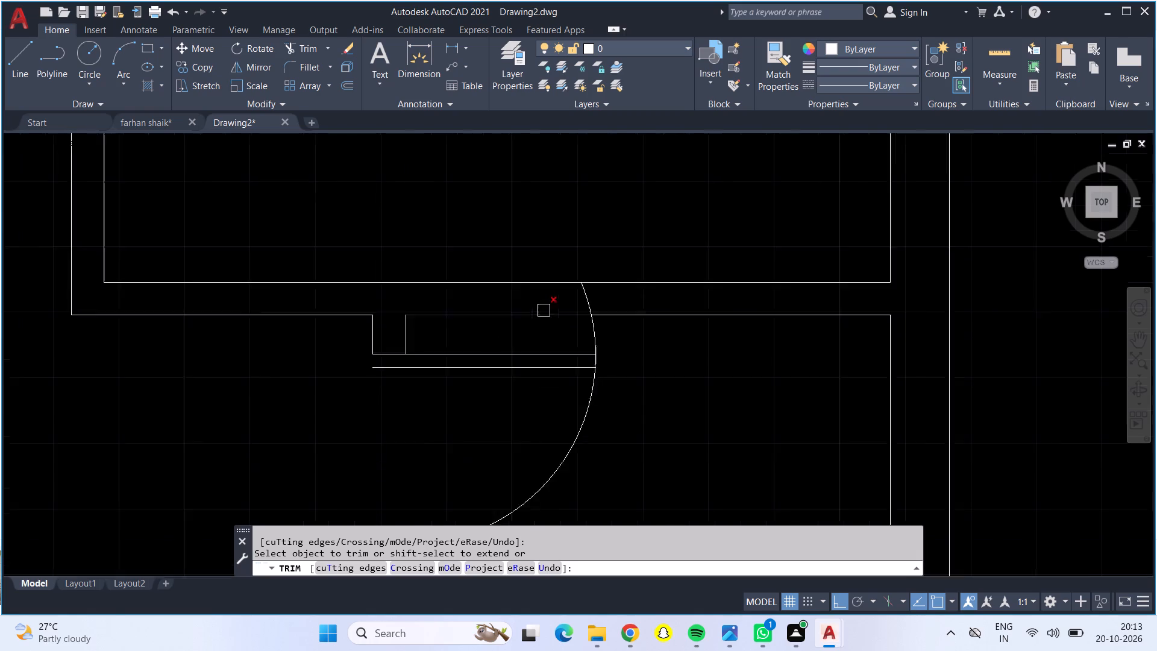
{"action": "left_click", "coordinate": [609, 285]}
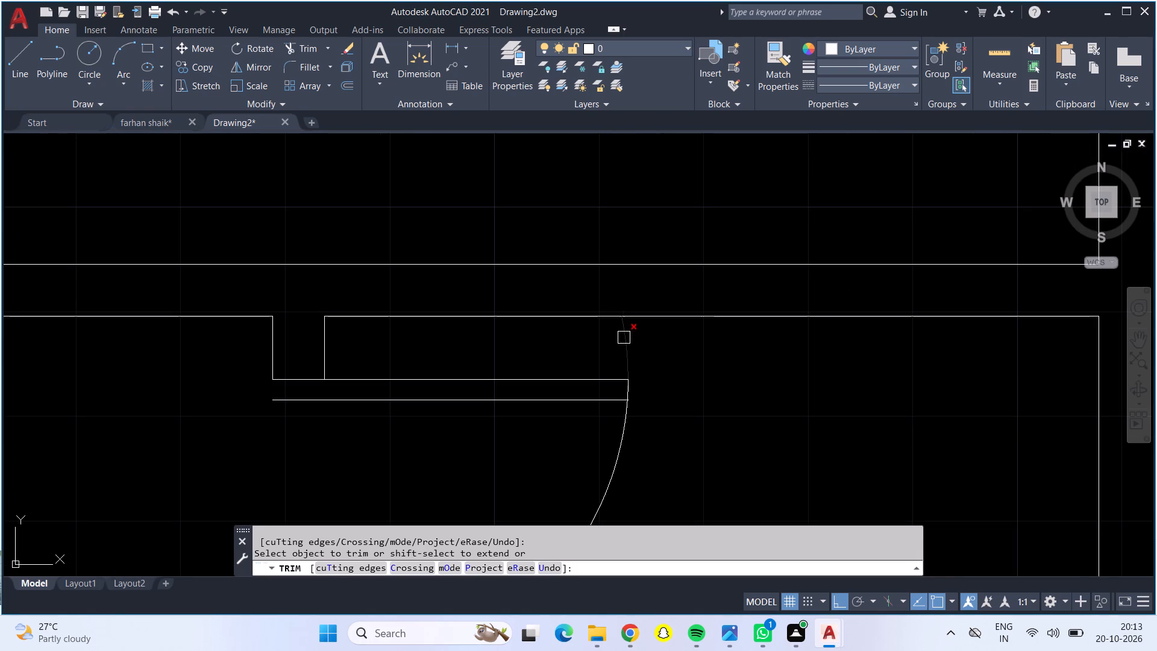
{"action": "left_click", "coordinate": [624, 338]}
Trim the upper and middle right-hand rooms' swing circles back to the partition, removing their portions on the passage side.
{"action": "scroll", "coordinate": [603, 366], "scroll_direction": "down", "scroll_amount": 4}
{"action": "middle_click_drag", "start_coordinate": [447, 300], "coordinate": [426, 513]}
{"action": "left_click", "coordinate": [423, 403]}
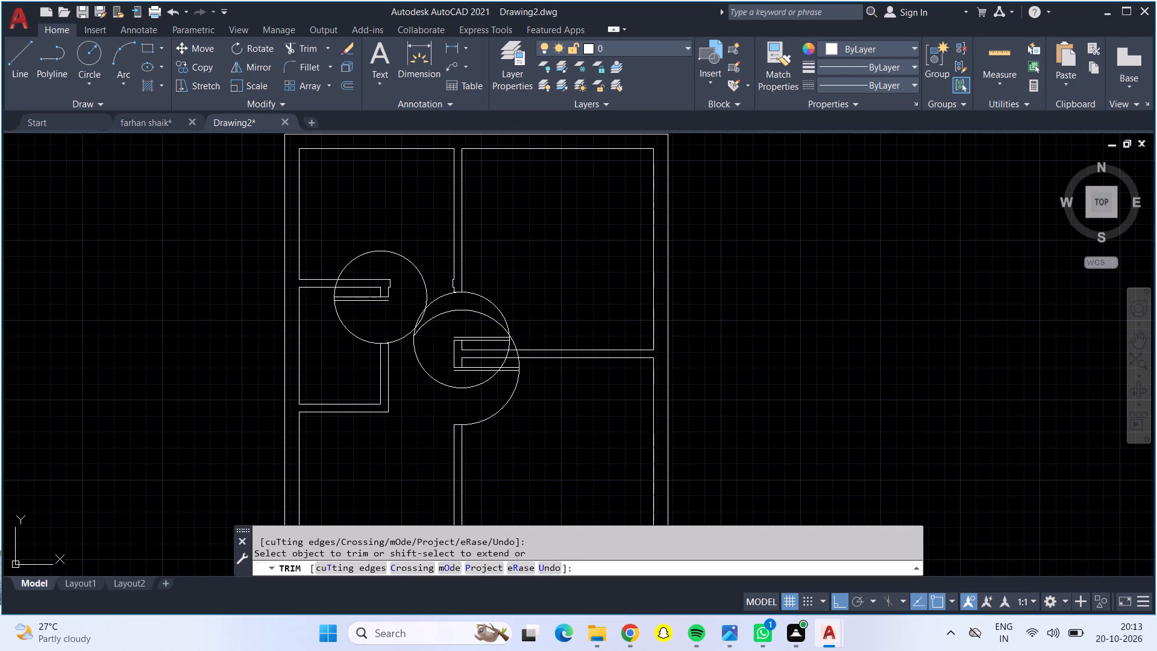
{"action": "left_click", "coordinate": [421, 361]}
{"action": "left_click", "coordinate": [422, 332]}
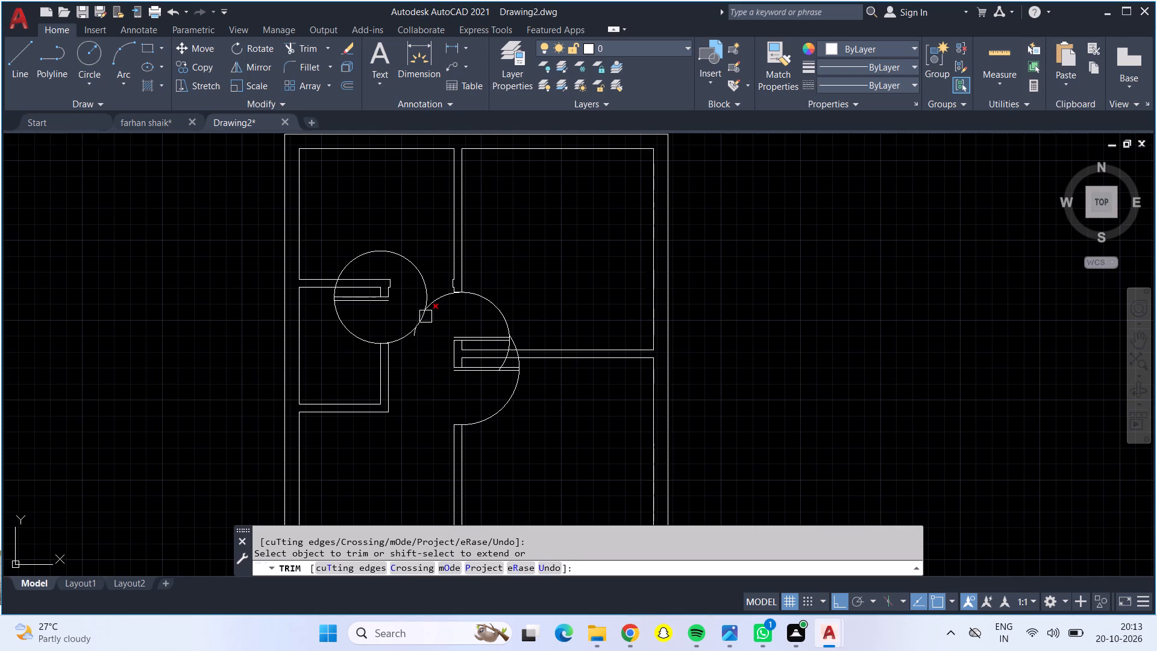
{"action": "left_click", "coordinate": [425, 316]}
{"action": "left_click", "coordinate": [425, 316]}
{"action": "left_click", "coordinate": [425, 310]}
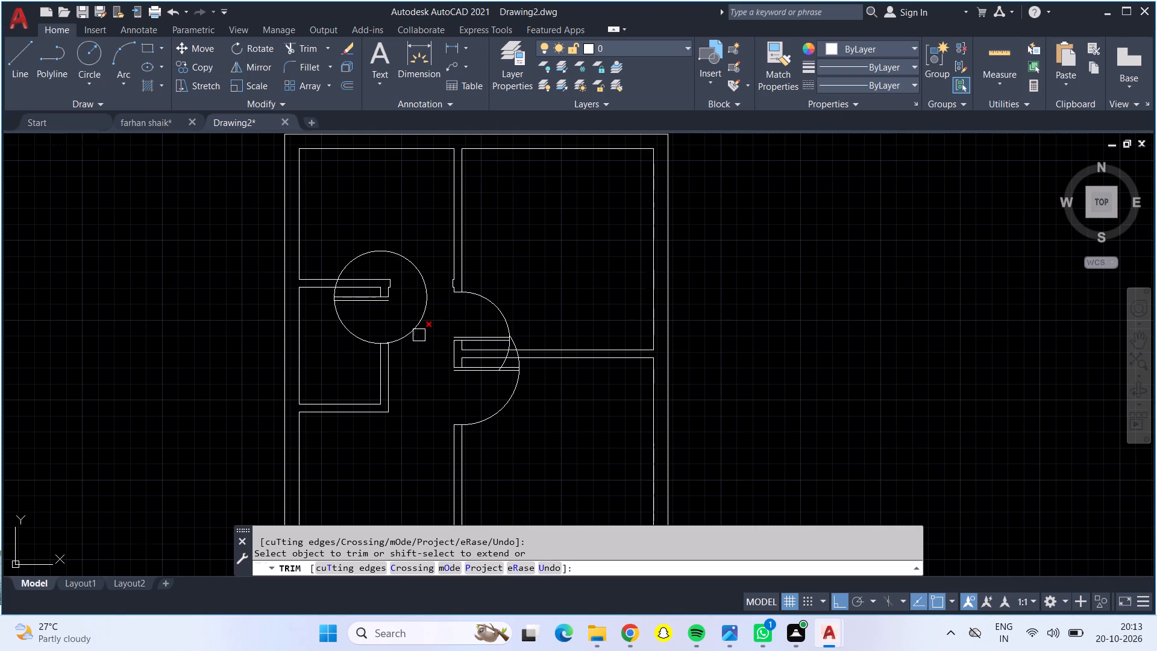
Trim the small left-hand room's swing circle to a quarter arc between its door leaf and the opposite jamb.
{"action": "left_click", "coordinate": [419, 335]}
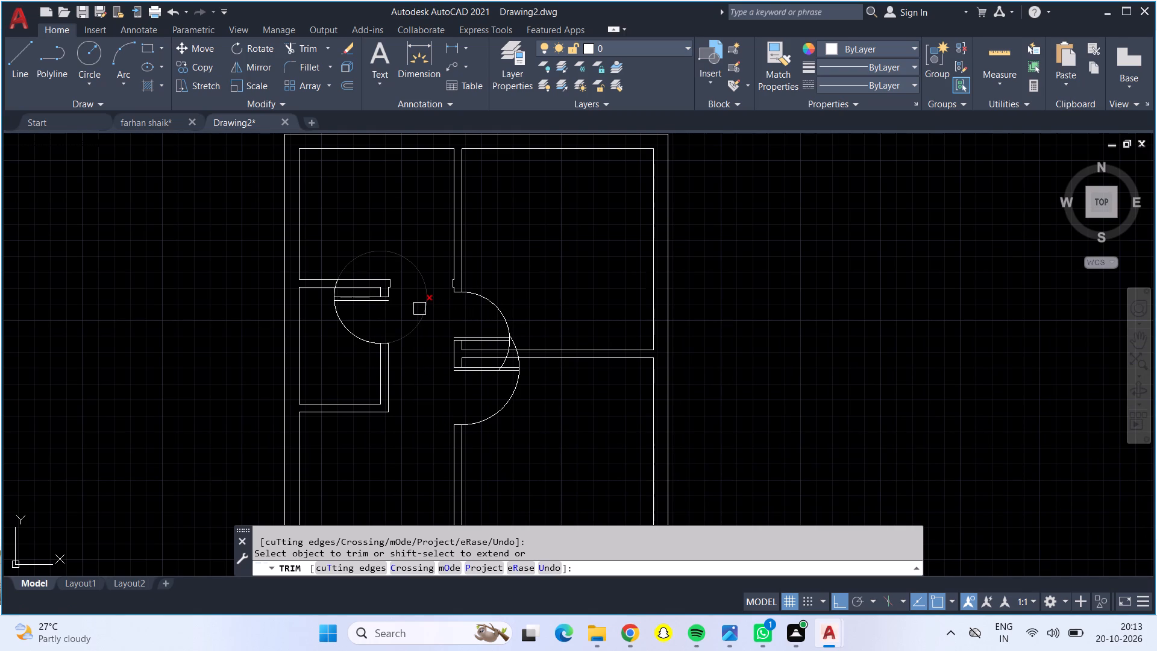
{"action": "left_click", "coordinate": [422, 302]}
{"action": "scroll", "coordinate": [342, 287], "scroll_direction": "up", "scroll_amount": 4}
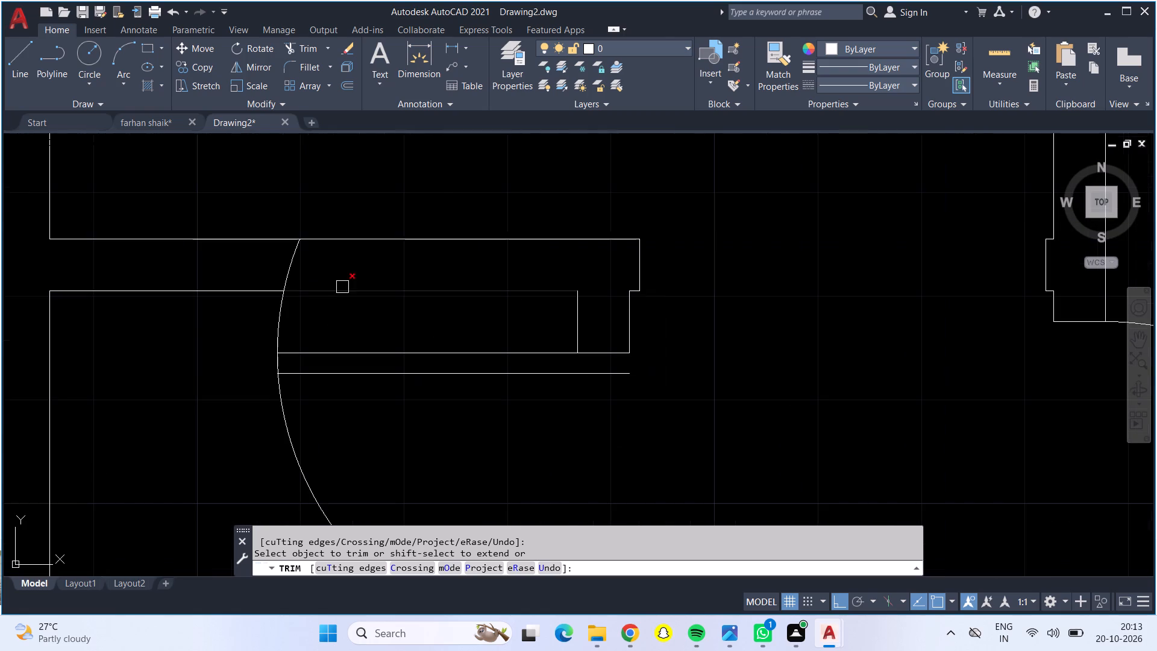
{"action": "left_click", "coordinate": [297, 253]}
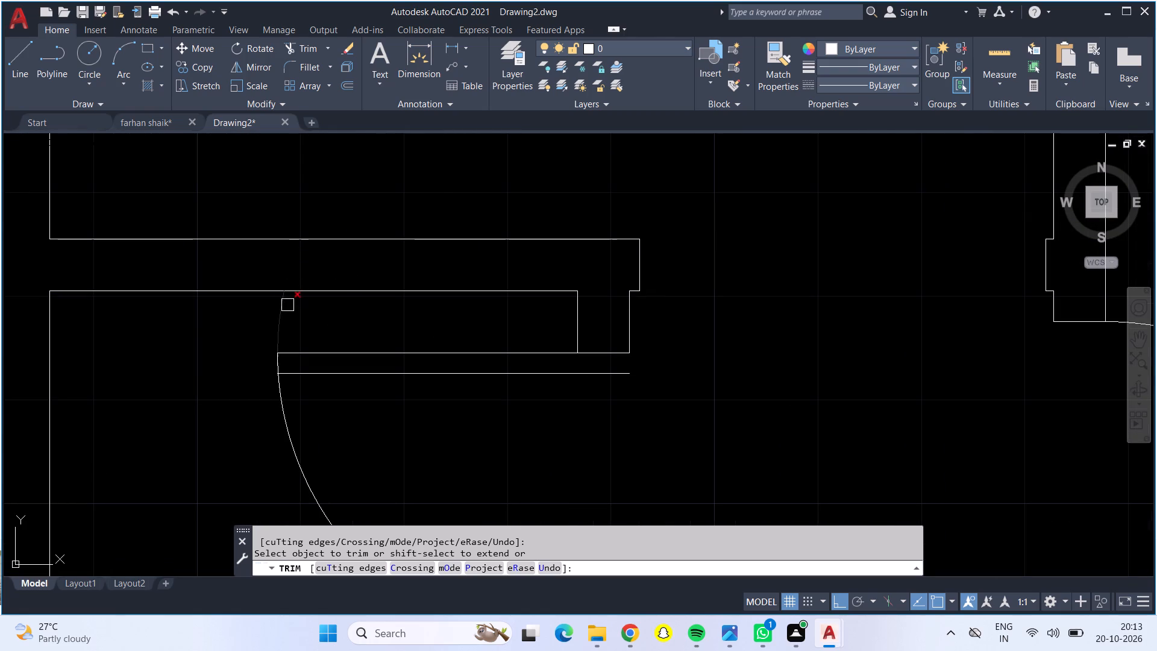
{"action": "left_click", "coordinate": [281, 305]}
Trim the leftover arc pieces between and across the upper and middle right-hand rooms' door leaves, leaving one quarter swing arc per door.
{"action": "scroll", "coordinate": [374, 358], "scroll_direction": "down", "scroll_amount": 4}
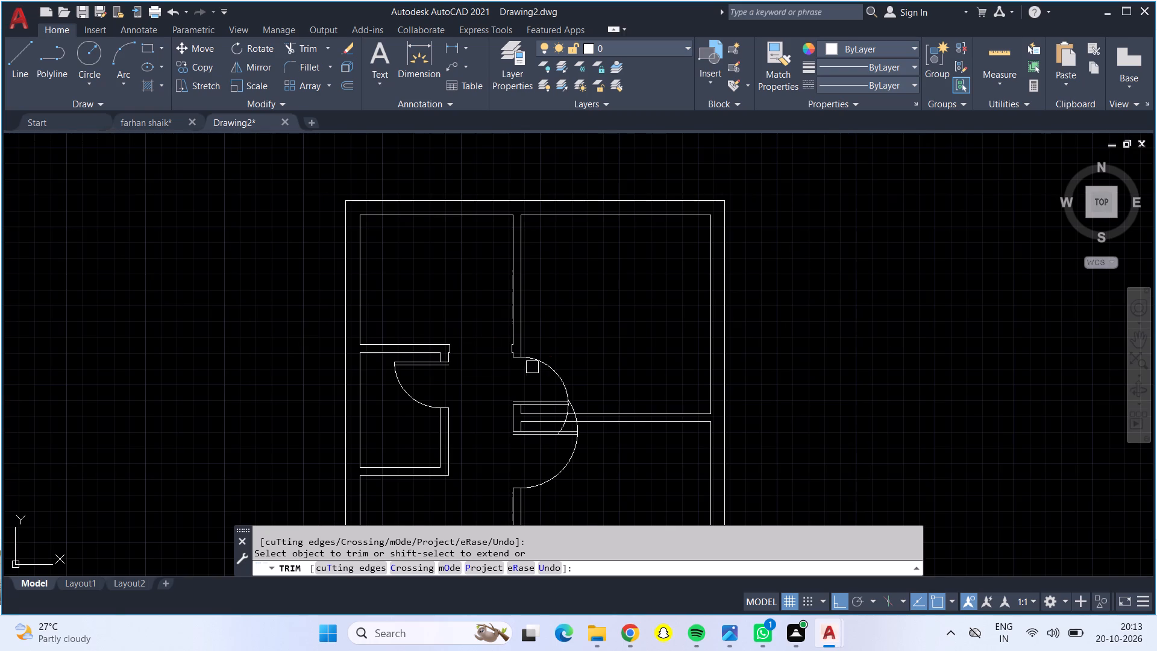
{"action": "scroll", "coordinate": [530, 367], "scroll_direction": "up", "scroll_amount": 2}
{"action": "scroll", "coordinate": [601, 470], "scroll_direction": "up", "scroll_amount": 1}
{"action": "left_click_drag", "start_coordinate": [601, 475], "coordinate": [677, 463]}
{"action": "middle_click_drag", "start_coordinate": [647, 479], "coordinate": [648, 332]}
{"action": "scroll", "coordinate": [648, 332], "scroll_direction": "up", "scroll_amount": 1}
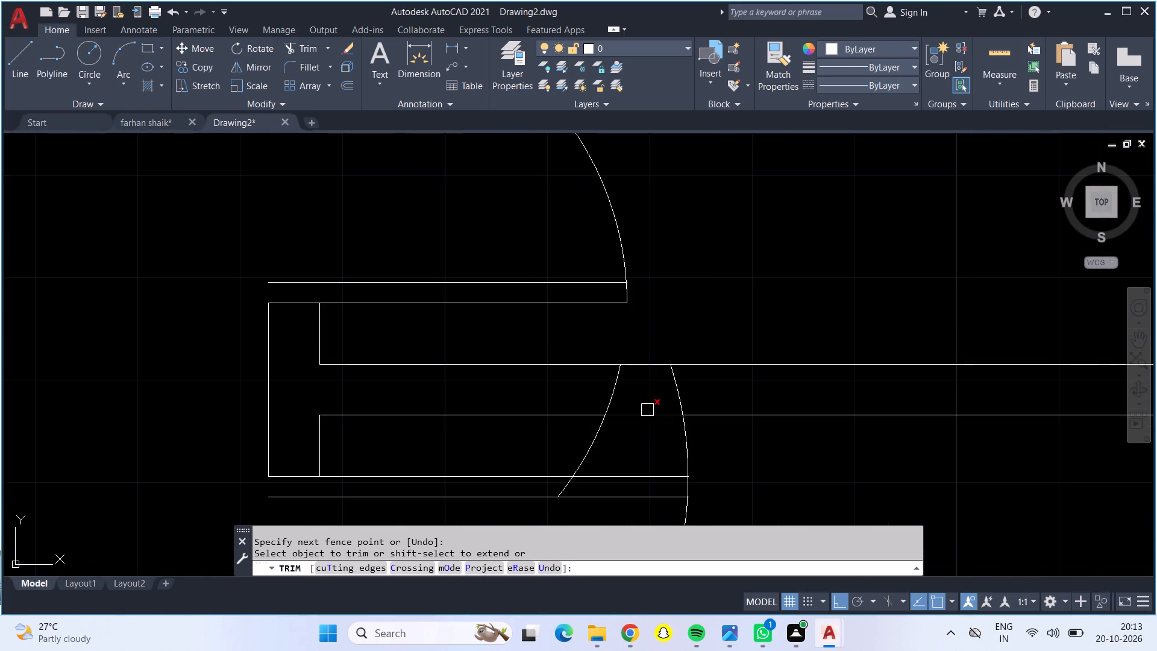
{"action": "left_click", "coordinate": [610, 388]}
{"action": "left_click", "coordinate": [679, 382]}
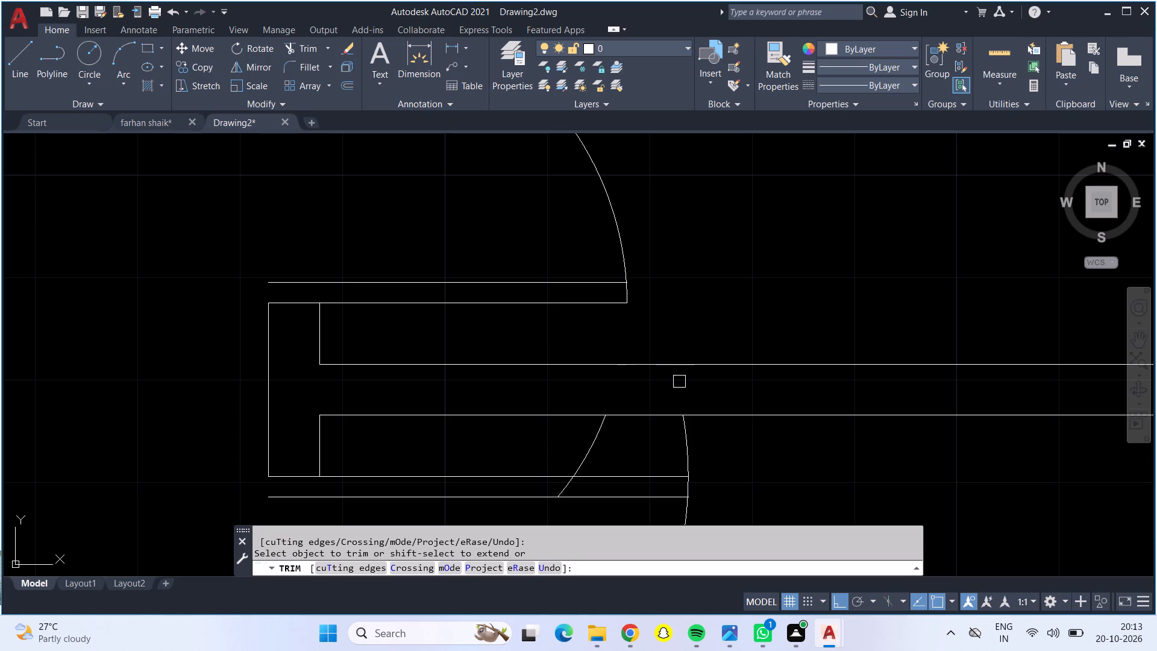
{"action": "left_click", "coordinate": [598, 434]}
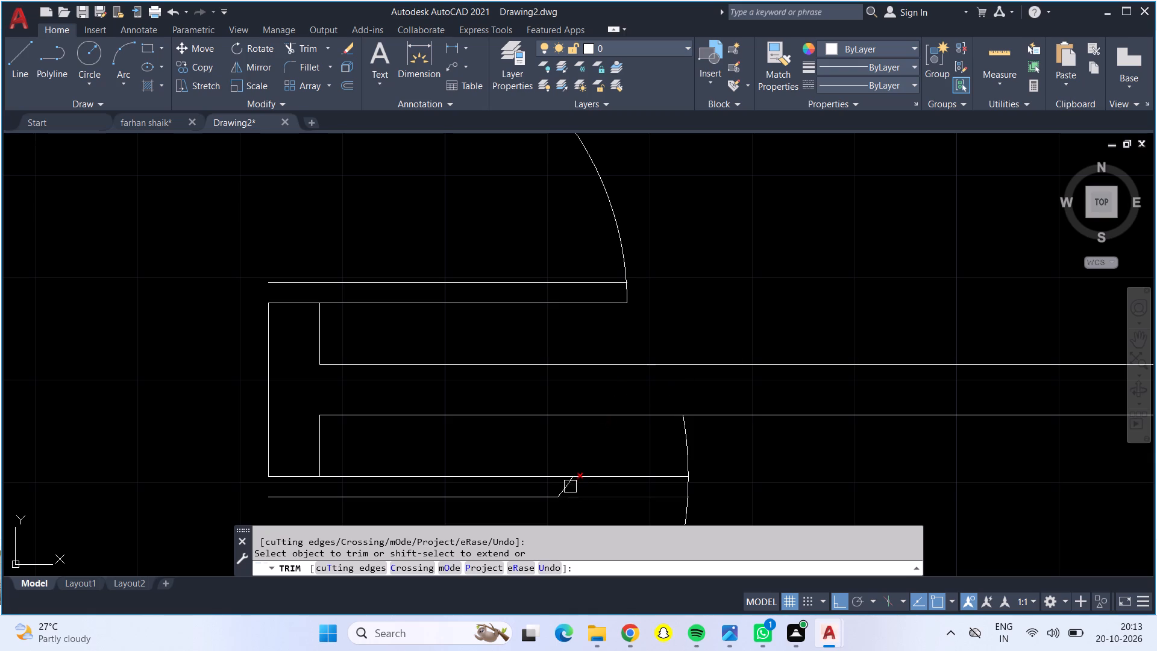
{"action": "left_click", "coordinate": [570, 486]}
{"action": "left_click_drag", "start_coordinate": [660, 449], "coordinate": [685, 447]}
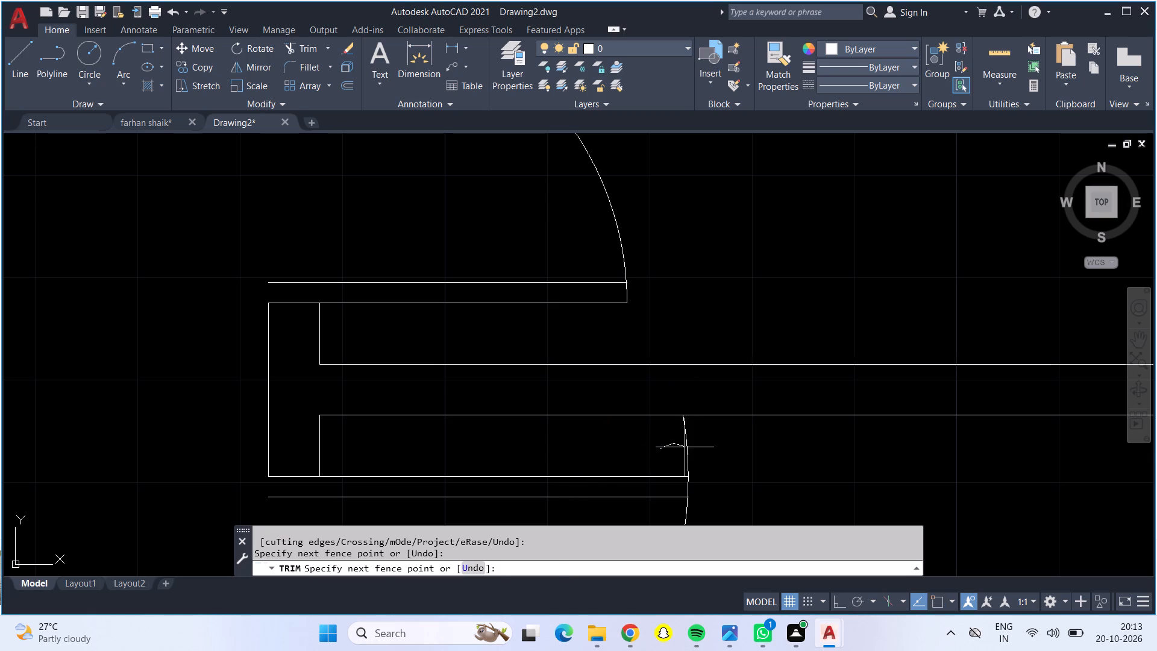
{"action": "left_click_drag", "start_coordinate": [685, 447], "coordinate": [711, 453]}
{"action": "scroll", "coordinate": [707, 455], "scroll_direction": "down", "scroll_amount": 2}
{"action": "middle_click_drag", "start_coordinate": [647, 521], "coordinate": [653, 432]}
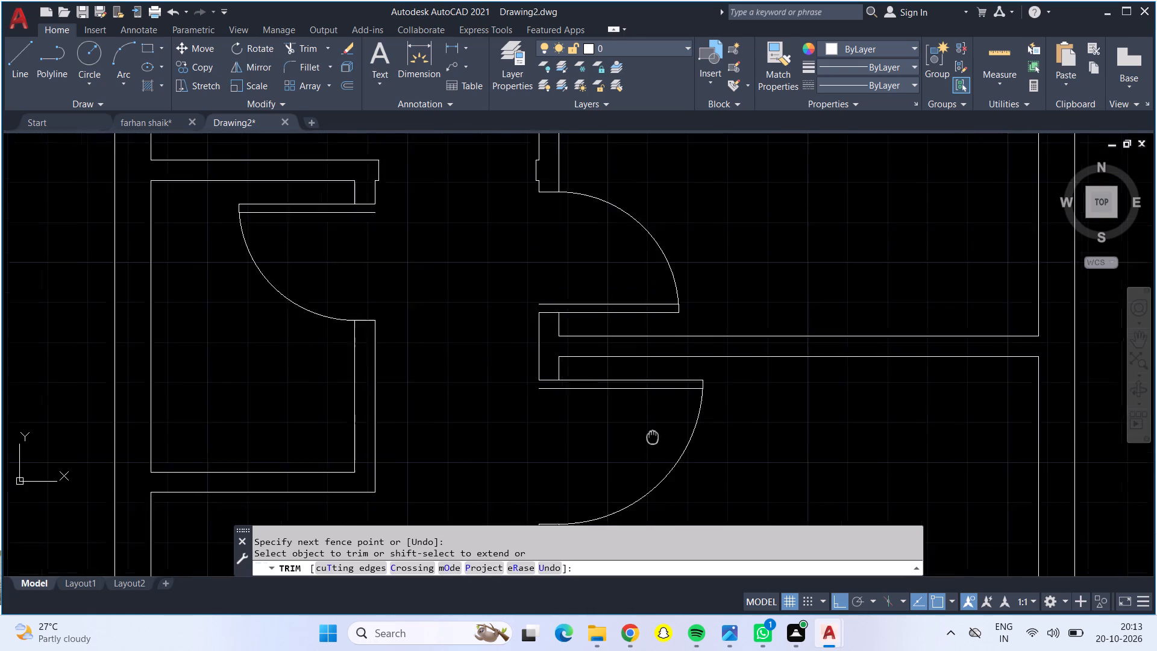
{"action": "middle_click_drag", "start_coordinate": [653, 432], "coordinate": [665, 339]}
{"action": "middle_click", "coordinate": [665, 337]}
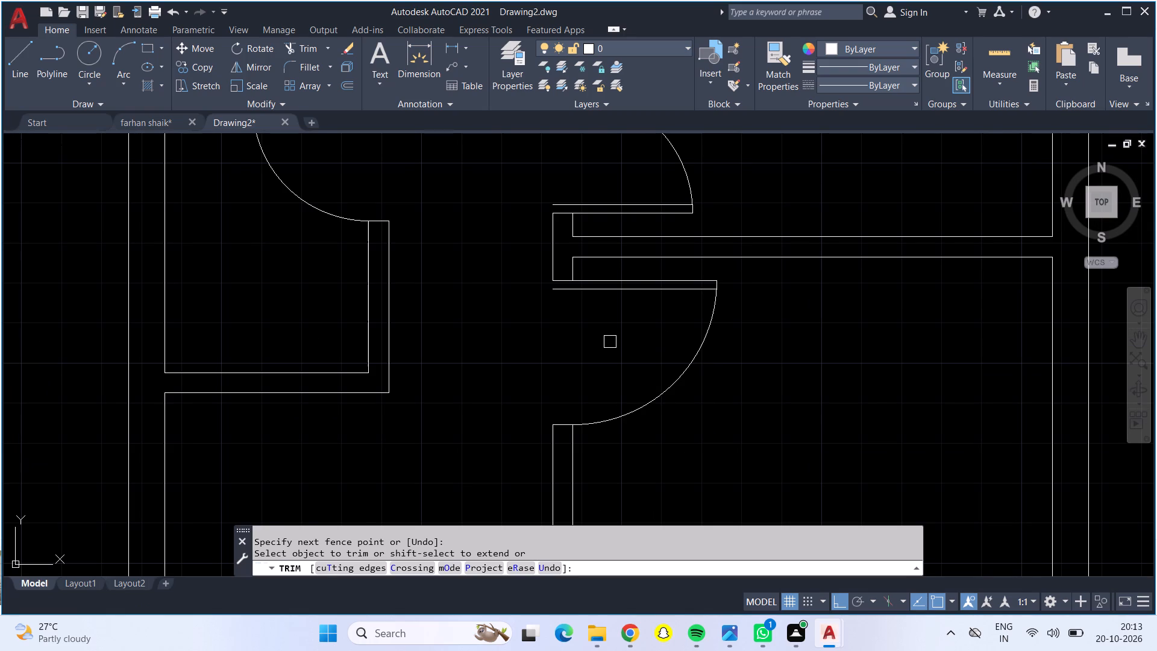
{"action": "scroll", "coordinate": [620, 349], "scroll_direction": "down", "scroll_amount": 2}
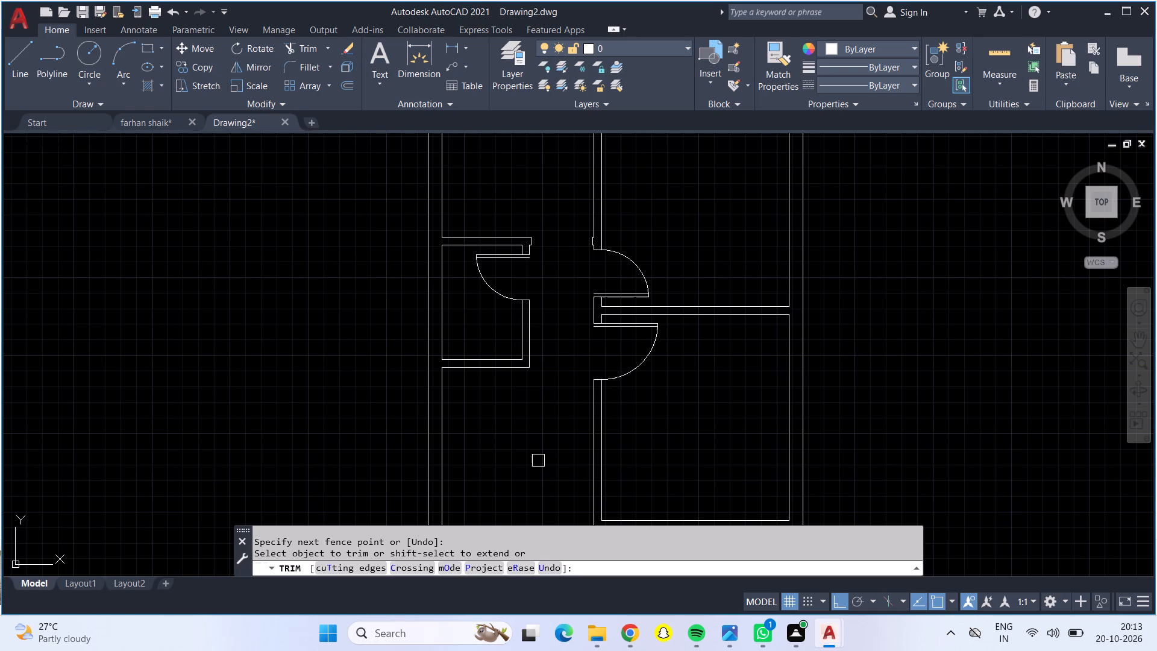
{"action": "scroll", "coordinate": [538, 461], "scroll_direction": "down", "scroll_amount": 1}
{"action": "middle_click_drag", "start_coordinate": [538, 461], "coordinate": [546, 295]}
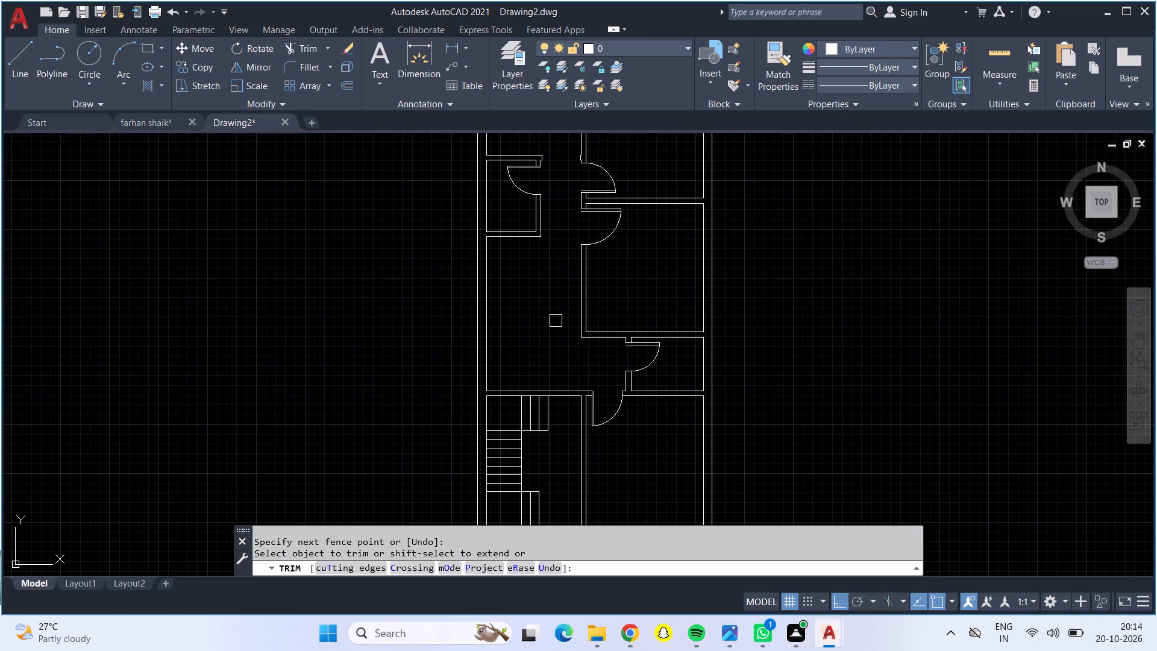
Offset the lower right-hand room's door swing arc and its jamb line 2" inward into the door opening.
{"action": "key", "text": "Escape"}
{"action": "key", "text": "o"}
{"action": "key", "text": "Return"}
{"action": "type", "text": "2\""}
{"action": "key", "text": "Return"}
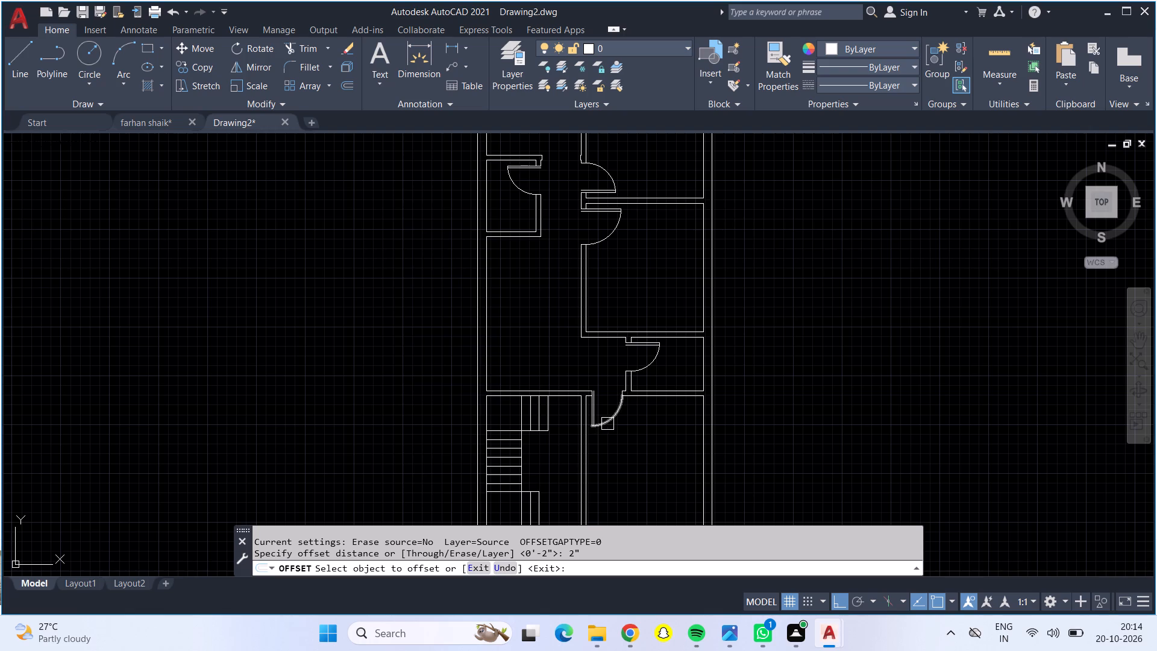
{"action": "scroll", "coordinate": [607, 424], "scroll_direction": "up", "scroll_amount": 3}
{"action": "left_click", "coordinate": [597, 417]}
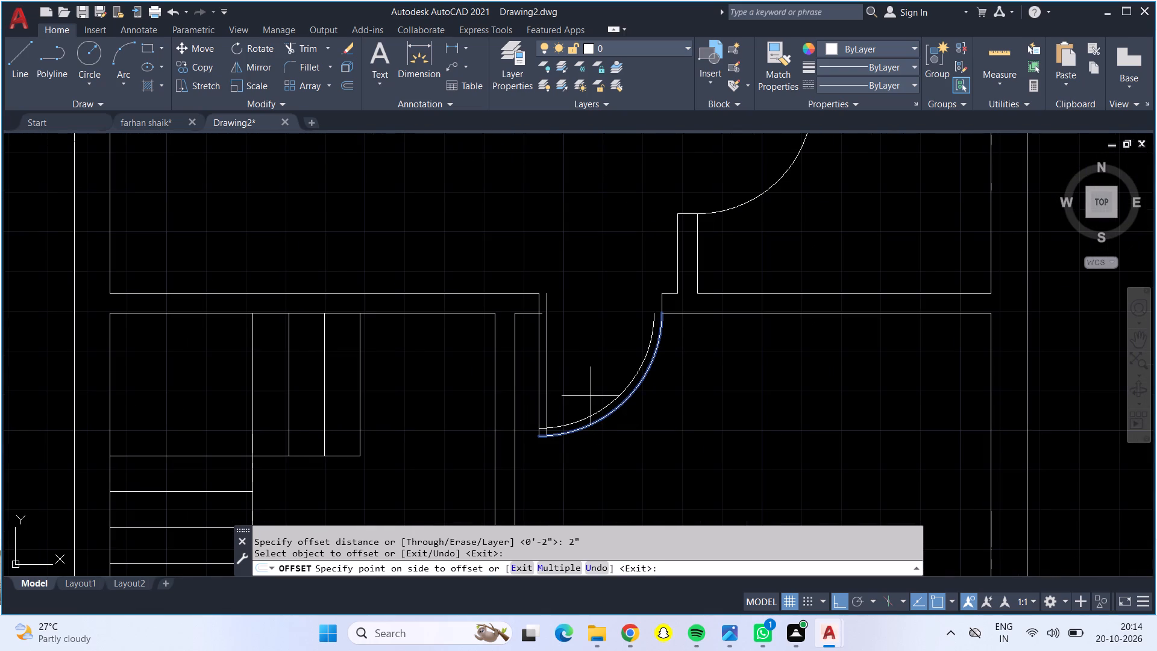
{"action": "left_click", "coordinate": [591, 396]}
{"action": "left_click", "coordinate": [662, 301]}
{"action": "left_click", "coordinate": [622, 304]}
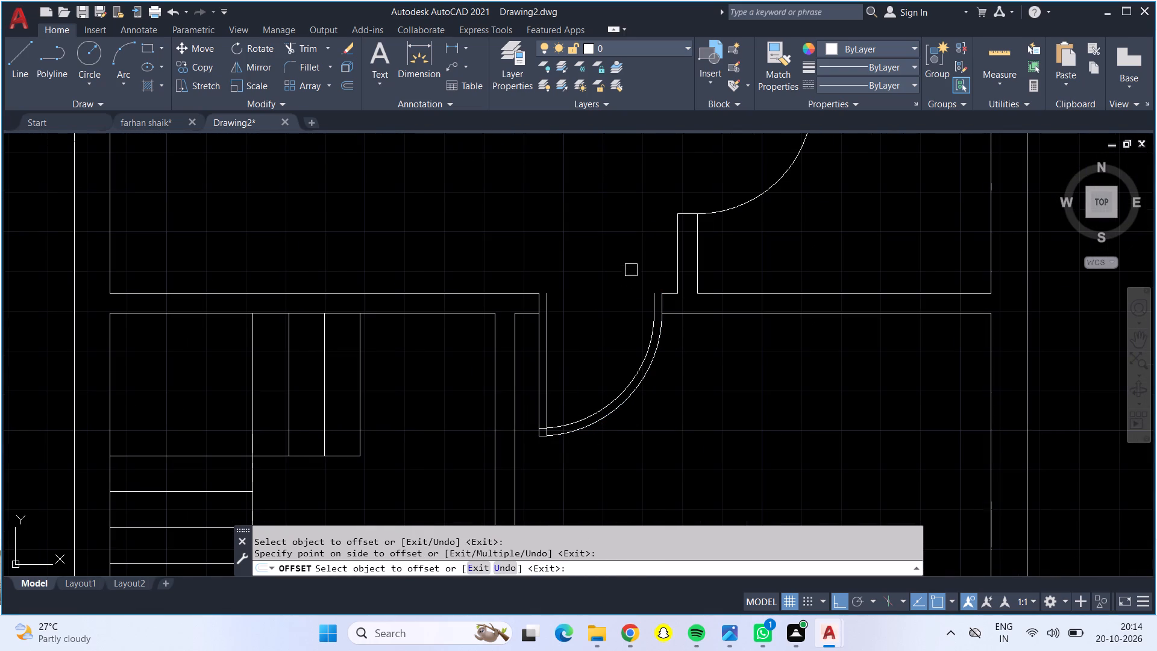
Offset the small right-hand room's door jamb line and swing arc 2" toward the inside of the swing.
{"action": "middle_click_drag", "start_coordinate": [632, 267], "coordinate": [586, 409]}
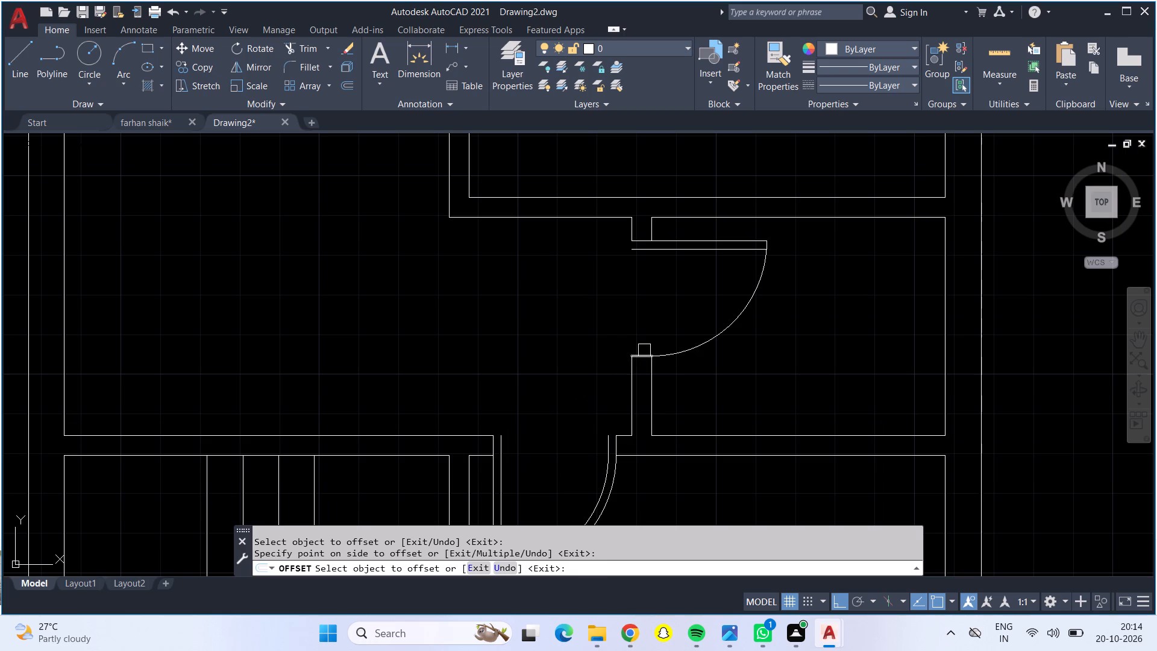
{"action": "left_click", "coordinate": [641, 354]}
{"action": "left_click", "coordinate": [636, 336]}
{"action": "left_click", "coordinate": [741, 320]}
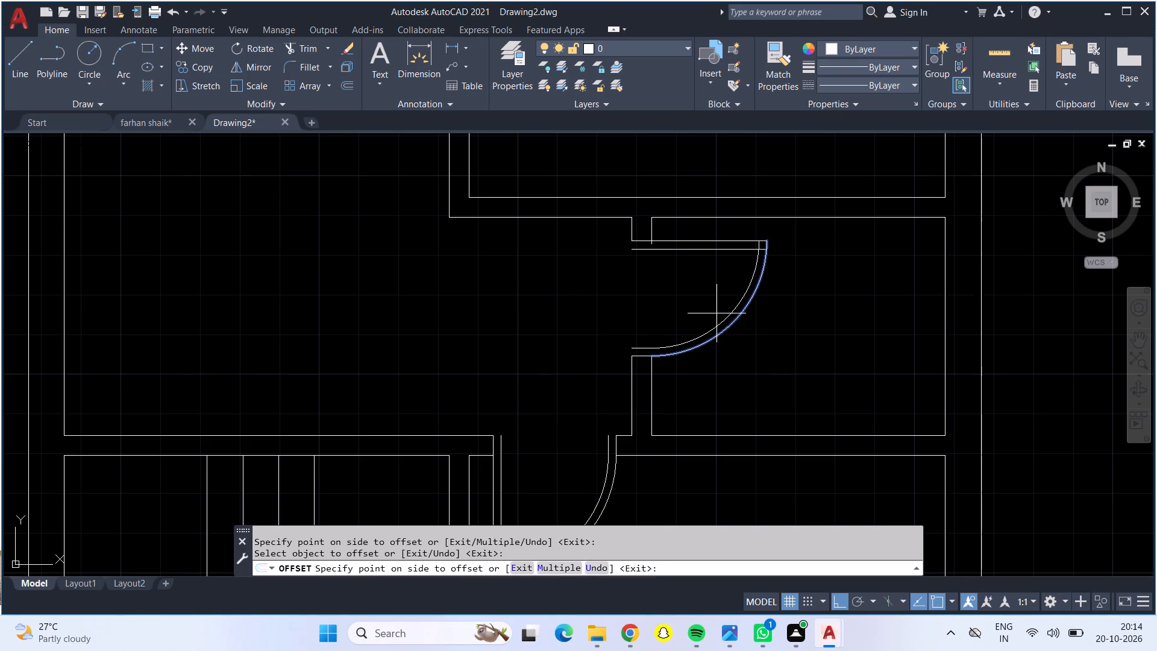
{"action": "left_click", "coordinate": [715, 313]}
Offset the middle right-hand room's door swing arc and jamb line 2" toward the inside of the swing.
{"action": "scroll", "coordinate": [679, 325], "scroll_direction": "down", "scroll_amount": 1}
{"action": "middle_click_drag", "start_coordinate": [604, 283], "coordinate": [603, 437]}
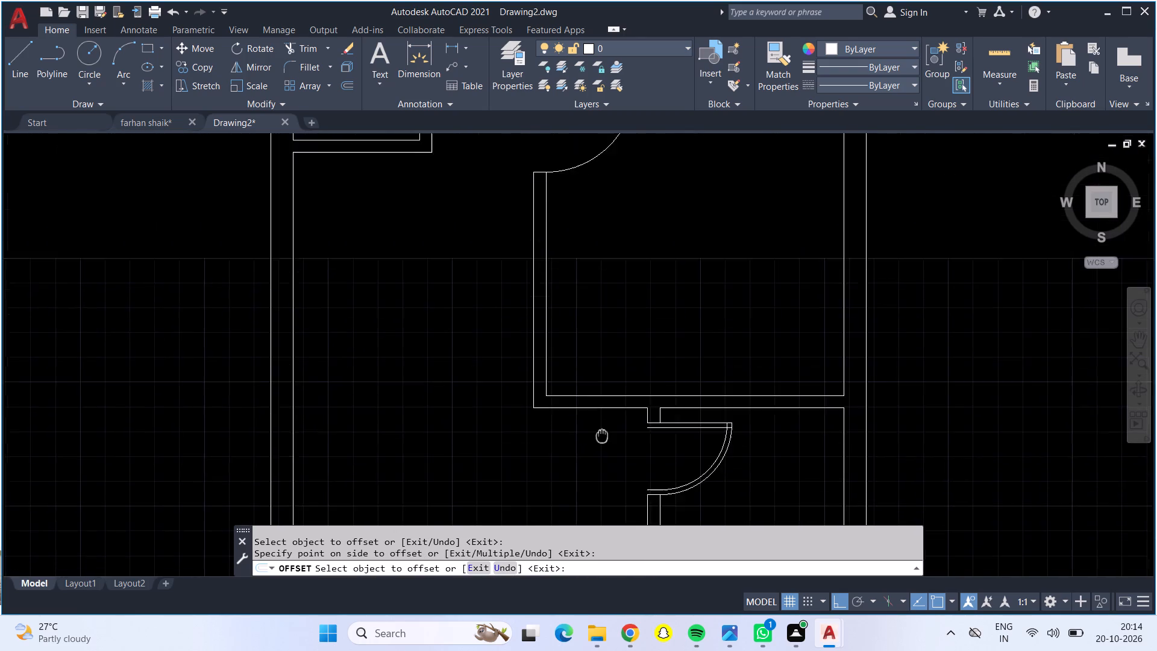
{"action": "middle_click_drag", "start_coordinate": [603, 437], "coordinate": [598, 487]}
{"action": "middle_click_drag", "start_coordinate": [575, 229], "coordinate": [595, 383]}
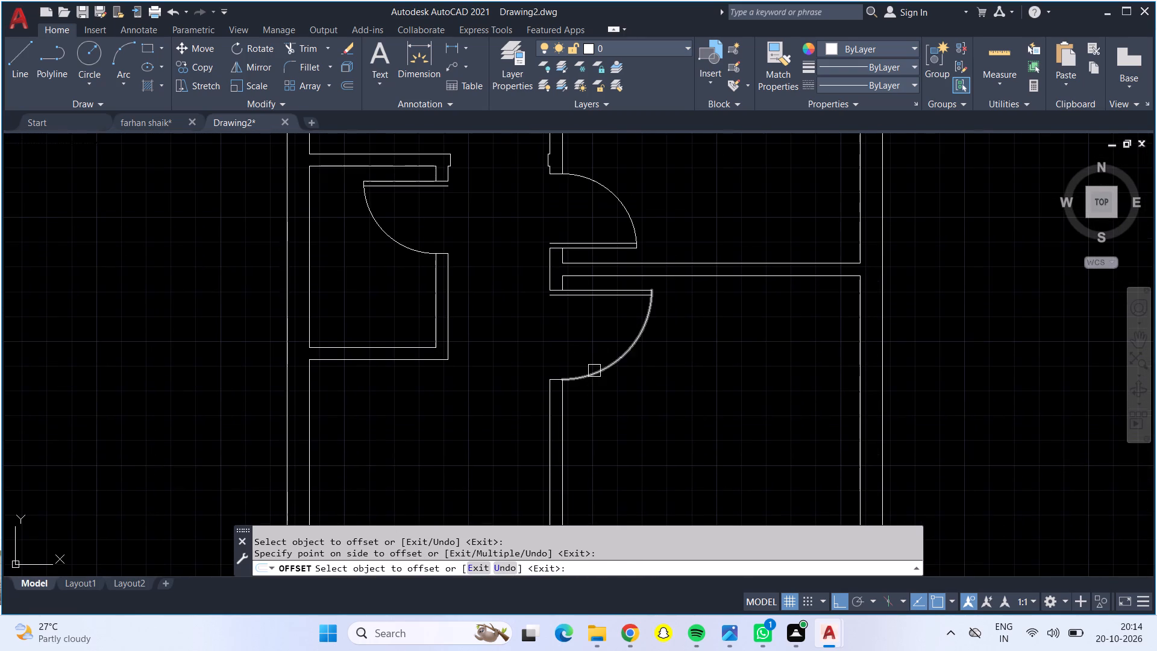
{"action": "left_click", "coordinate": [594, 371]}
{"action": "left_click", "coordinate": [577, 336]}
{"action": "left_click", "coordinate": [552, 380]}
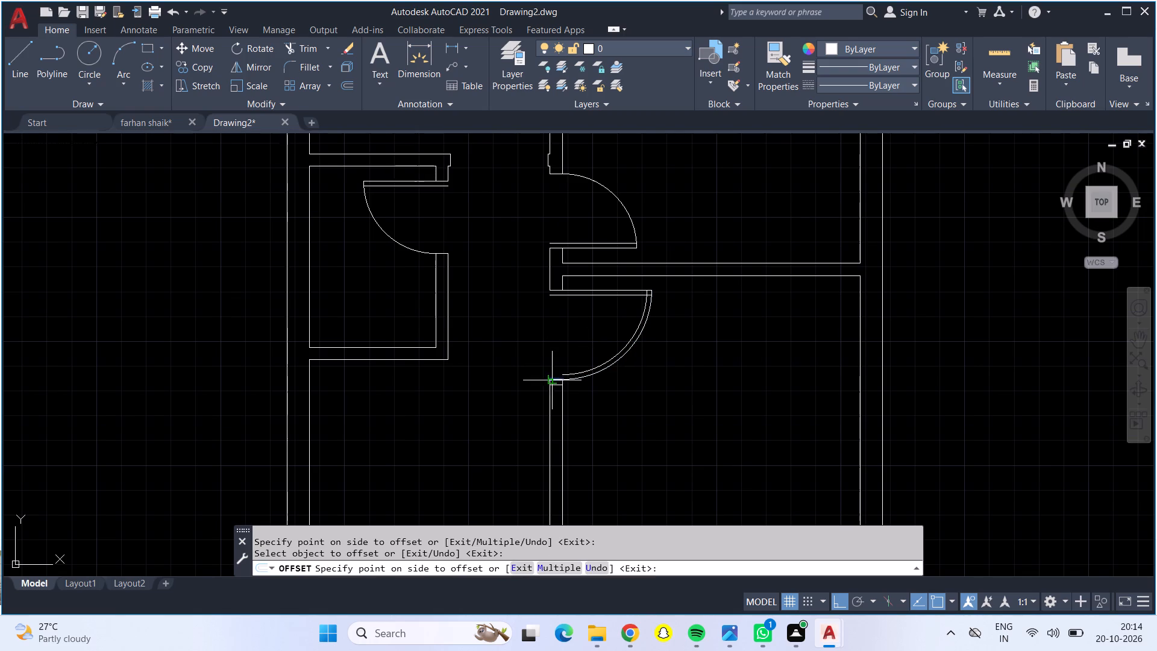
{"action": "left_click", "coordinate": [552, 360]}
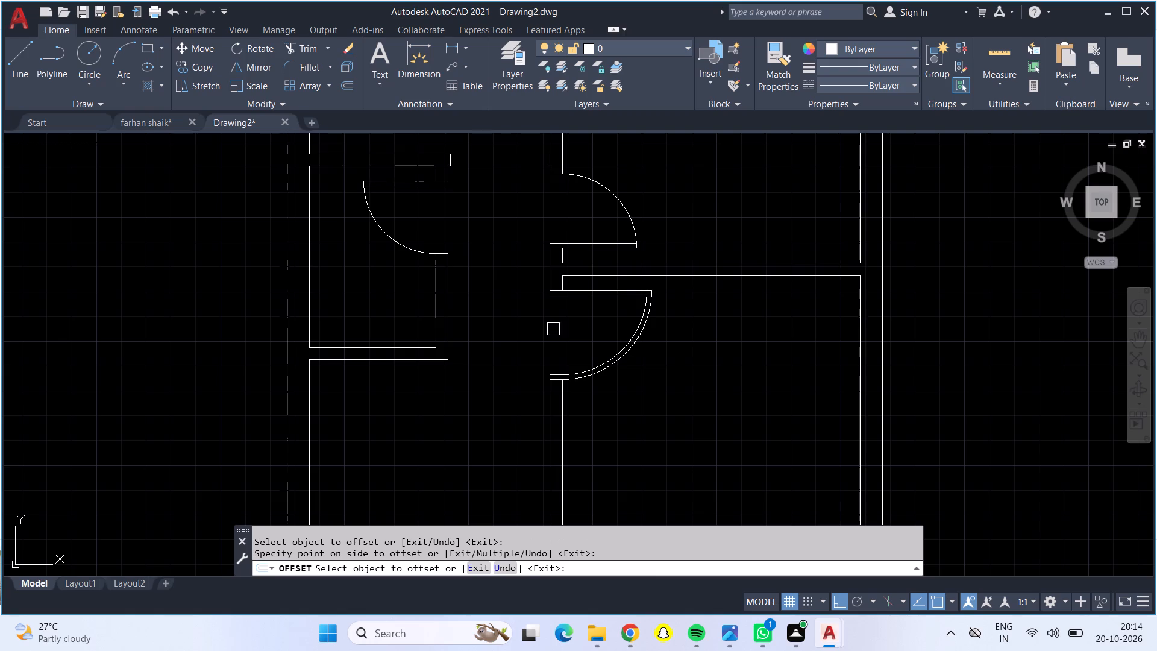
Offset the upper right-hand room's door swing arc and jamb line 2" toward the inside of the swing.
{"action": "left_click", "coordinate": [594, 187]}
{"action": "left_click", "coordinate": [592, 215]}
{"action": "scroll", "coordinate": [547, 179], "scroll_direction": "up", "scroll_amount": 2}
{"action": "left_click", "coordinate": [568, 170]}
{"action": "left_click", "coordinate": [563, 207]}
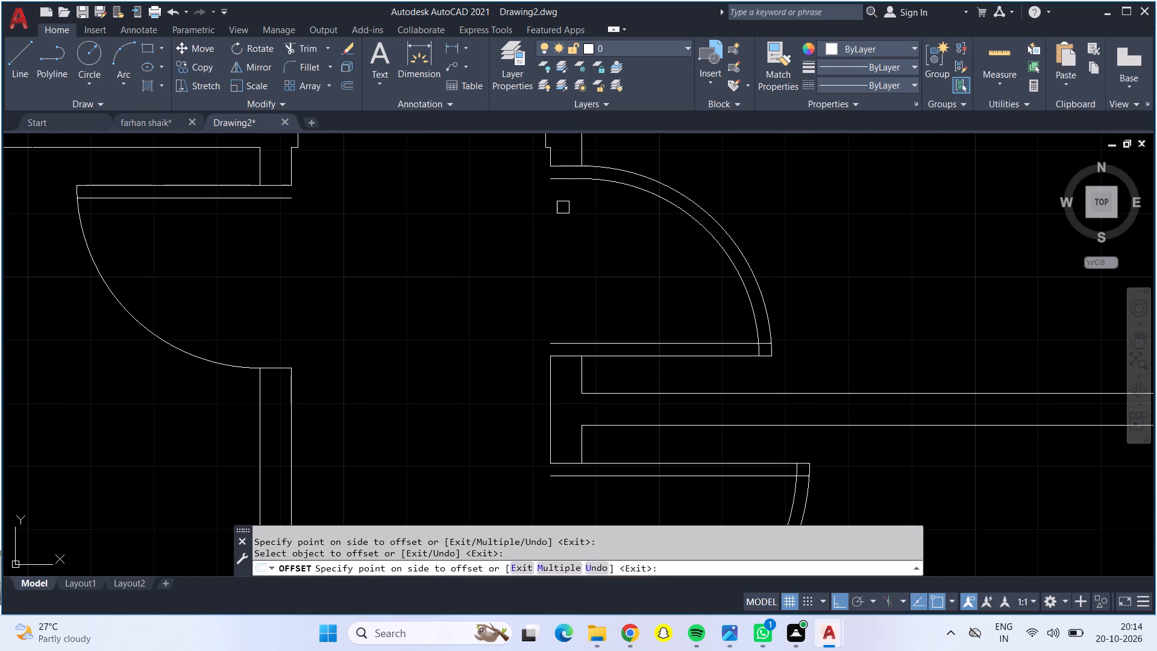
Offset the small left-hand room's door swing arc and jamb line 2" toward the inside of the swing.
{"action": "middle_click_drag", "start_coordinate": [506, 236], "coordinate": [569, 319]}
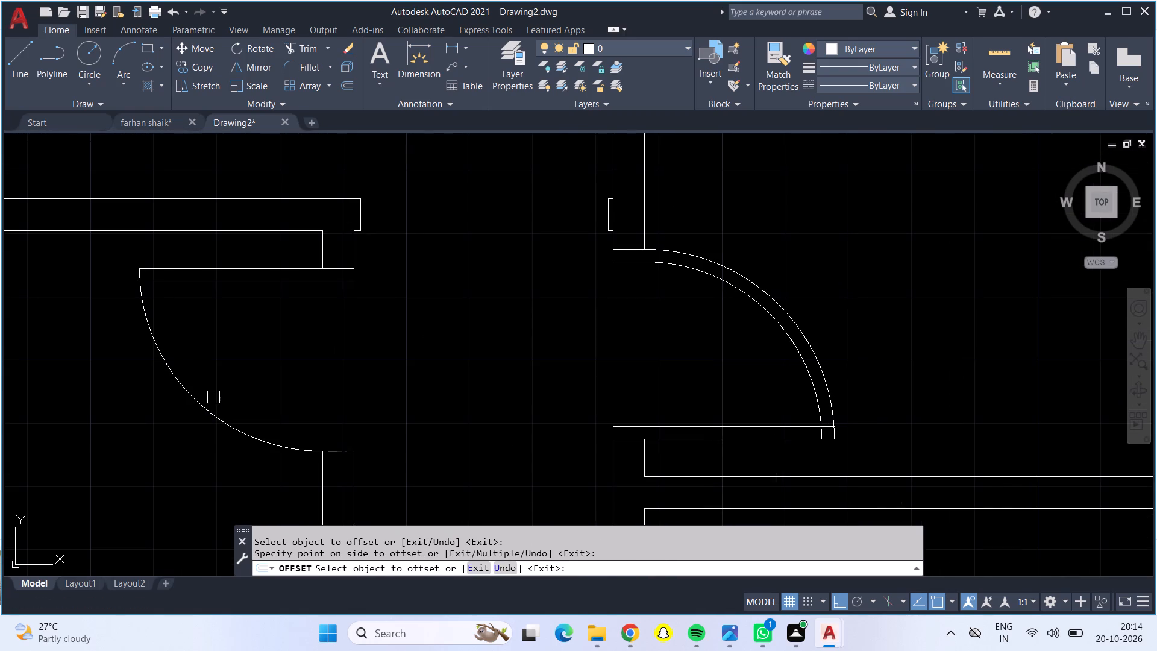
{"action": "left_click", "coordinate": [210, 409]}
{"action": "left_click", "coordinate": [259, 345]}
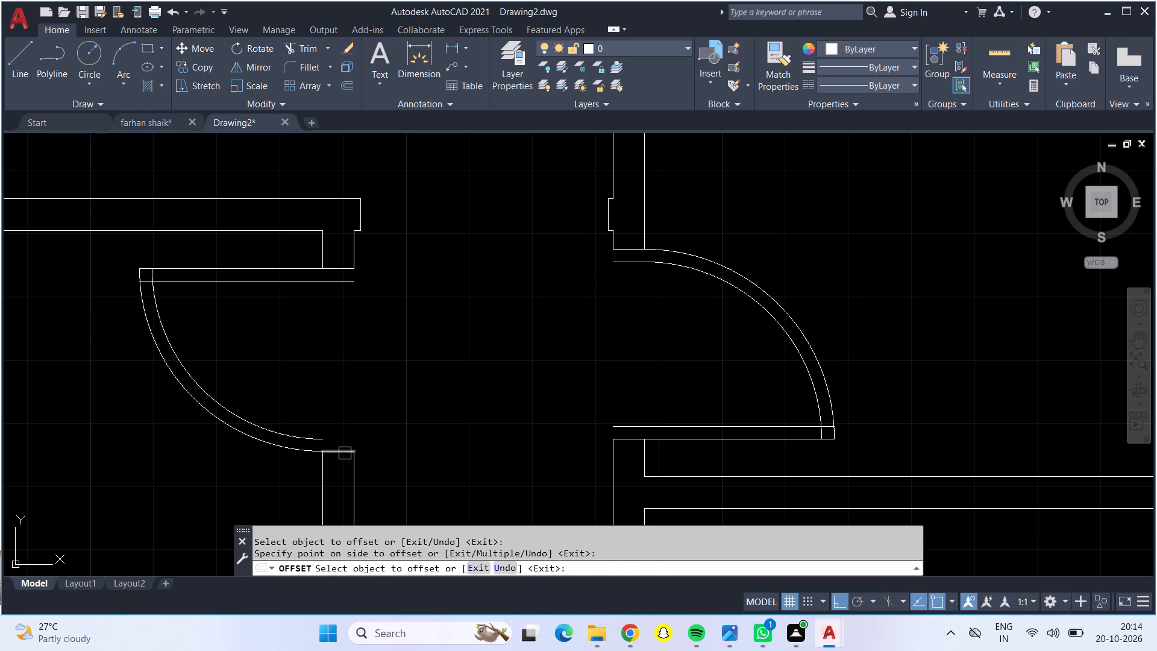
{"action": "left_click", "coordinate": [339, 451]}
{"action": "left_click", "coordinate": [346, 409]}
Examine the doors along the passage and down to the staircase and lower rooms, and end the Offset command.
{"action": "scroll", "coordinate": [377, 384], "scroll_direction": "down", "scroll_amount": 2}
{"action": "middle_click_drag", "start_coordinate": [407, 398], "coordinate": [413, 220]}
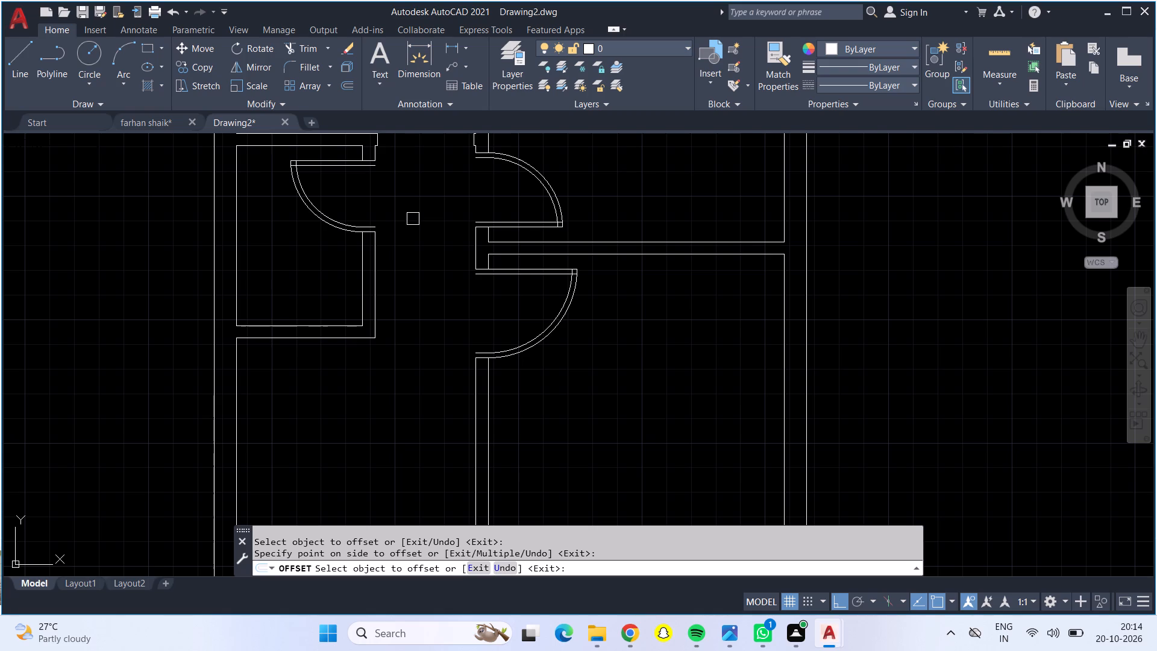
{"action": "scroll", "coordinate": [409, 278], "scroll_direction": "down", "scroll_amount": 1}
{"action": "middle_click_drag", "start_coordinate": [413, 382], "coordinate": [436, 171]}
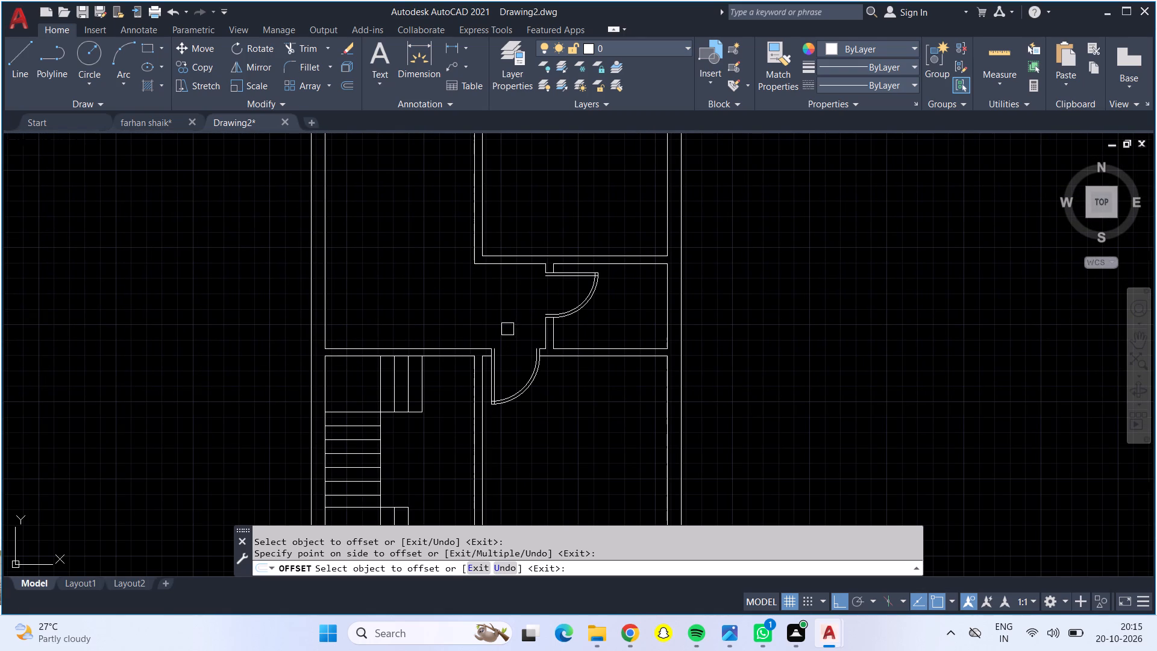
{"action": "middle_click_drag", "start_coordinate": [507, 329], "coordinate": [516, 479]}
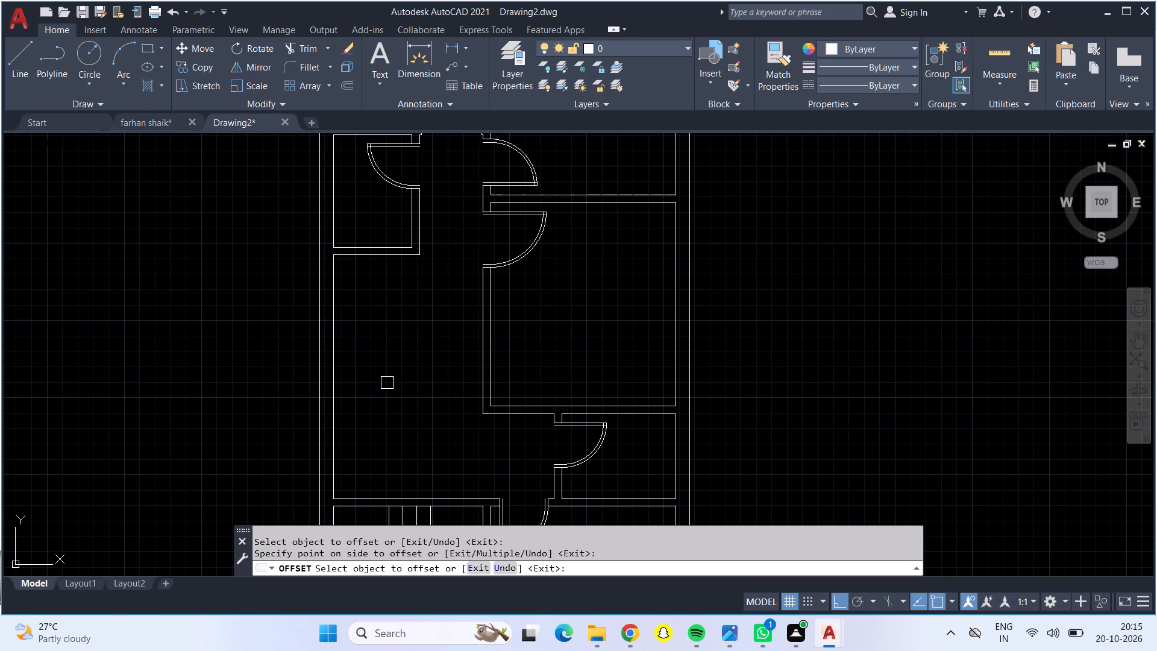
{"action": "middle_click_drag", "start_coordinate": [427, 339], "coordinate": [447, 180]}
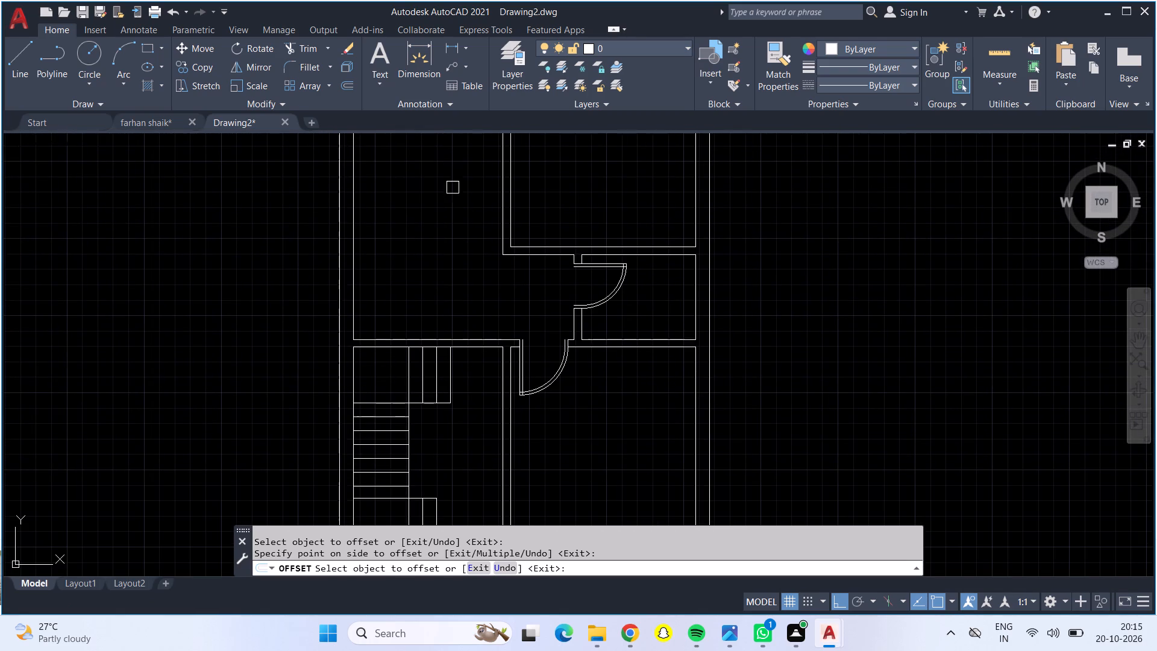
{"action": "middle_click_drag", "start_coordinate": [485, 406], "coordinate": [473, 278]}
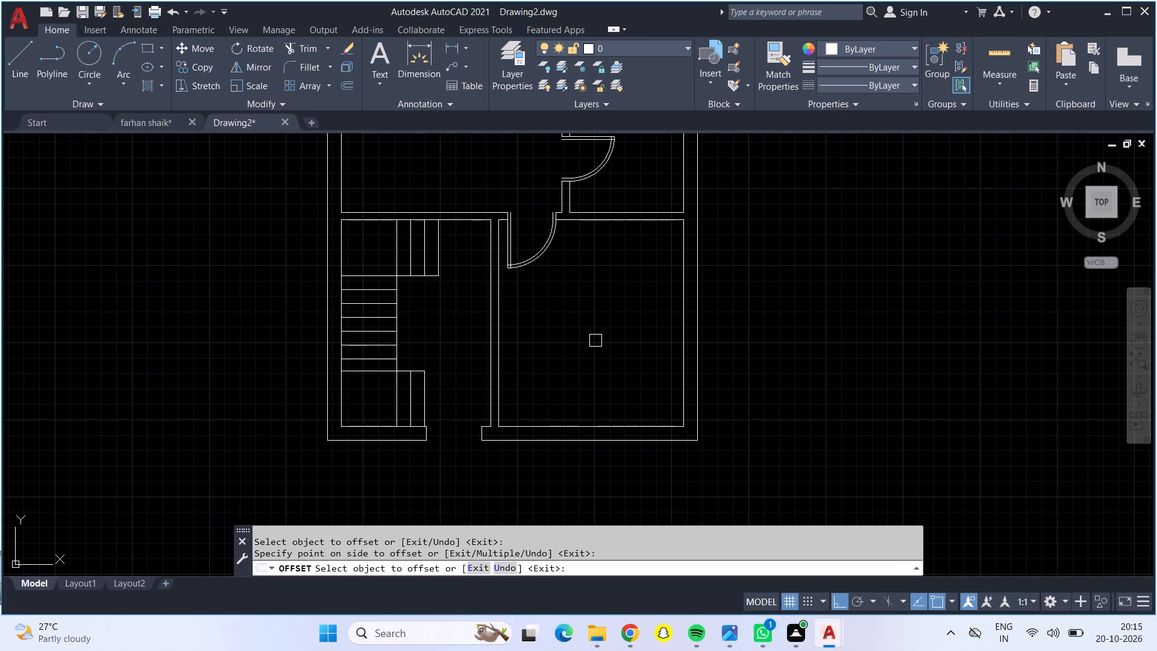
{"action": "key", "text": "Escape"}
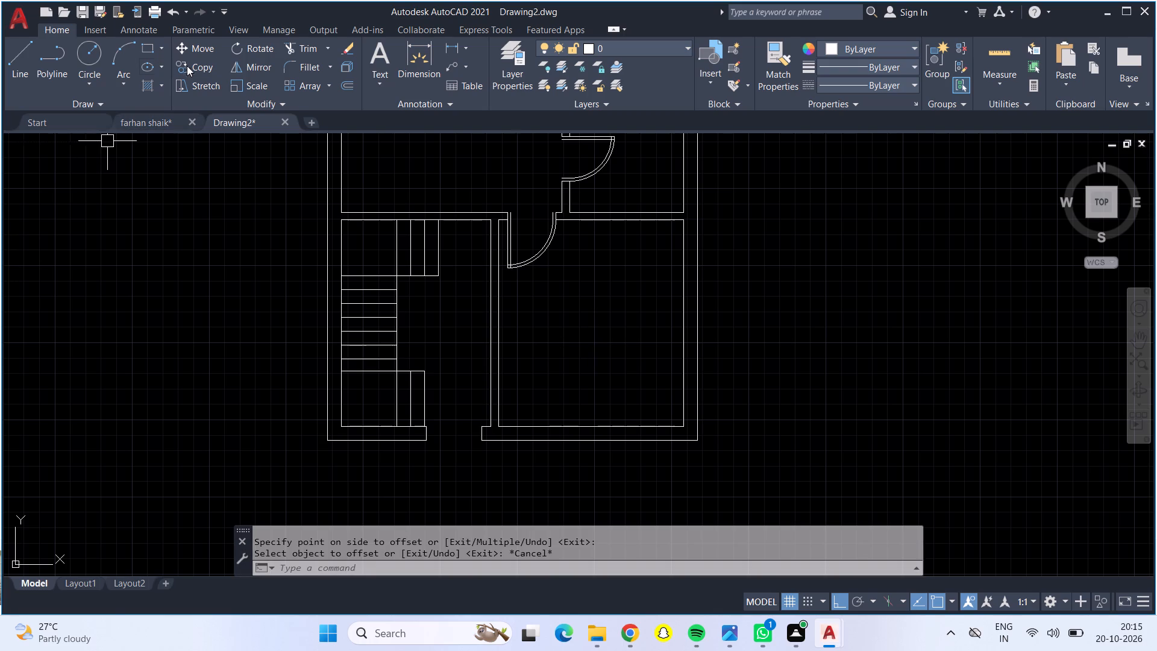
Trim the inner arc and inner leaf line past their crossing at the lower right-hand room's door, including the stub beyond the outer arc.
{"action": "left_click", "coordinate": [297, 48]}
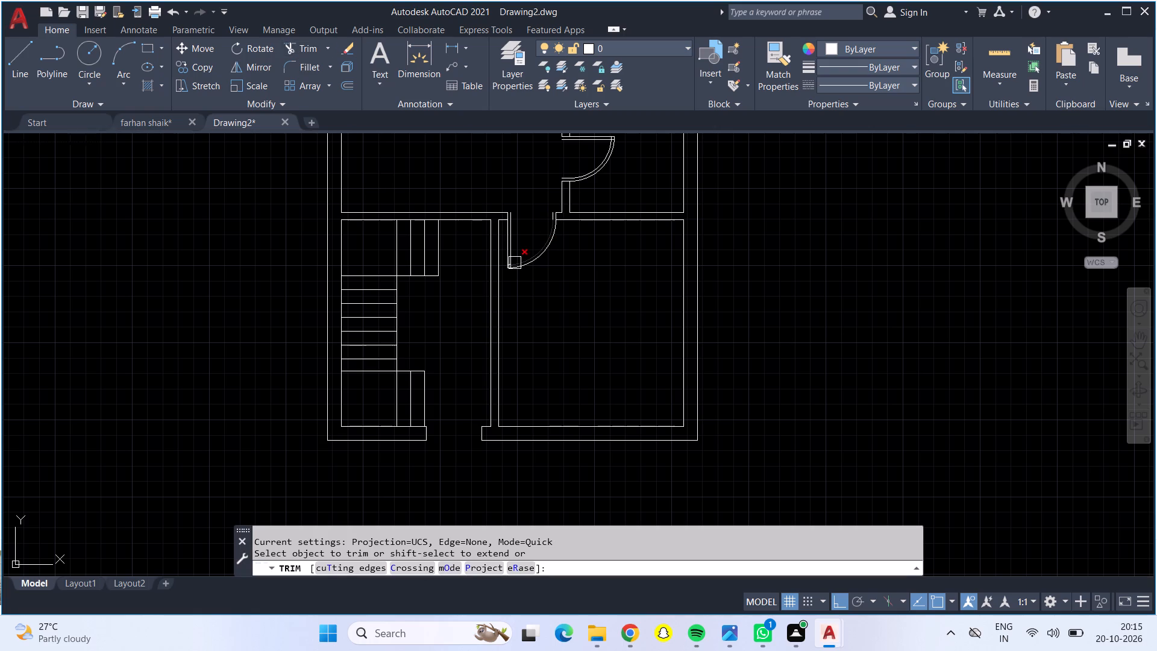
{"action": "scroll", "coordinate": [515, 263], "scroll_direction": "up", "scroll_amount": 7}
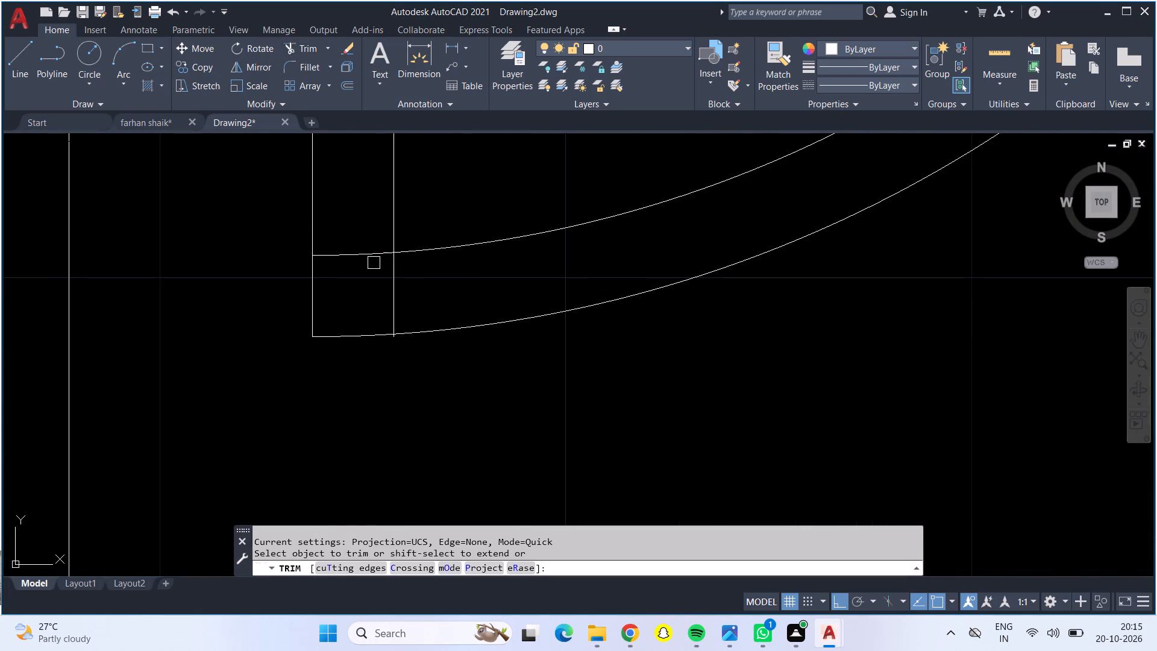
{"action": "left_click", "coordinate": [369, 252]}
{"action": "left_click", "coordinate": [387, 303]}
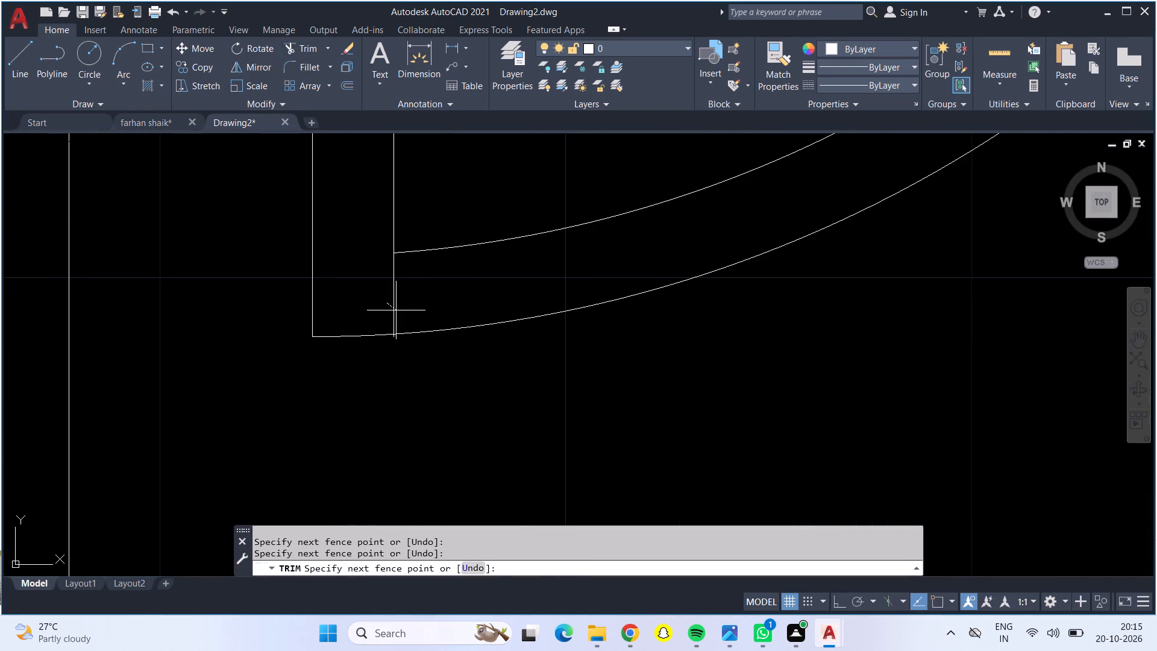
{"action": "left_click", "coordinate": [404, 320]}
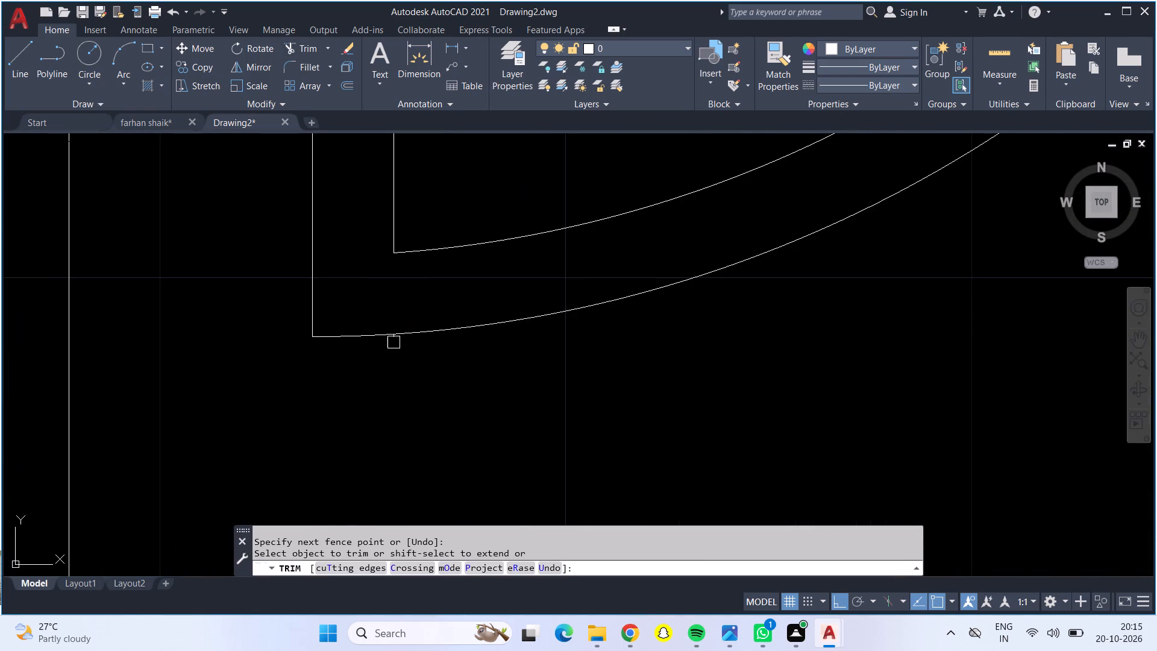
{"action": "scroll", "coordinate": [394, 341], "scroll_direction": "up", "scroll_amount": 3}
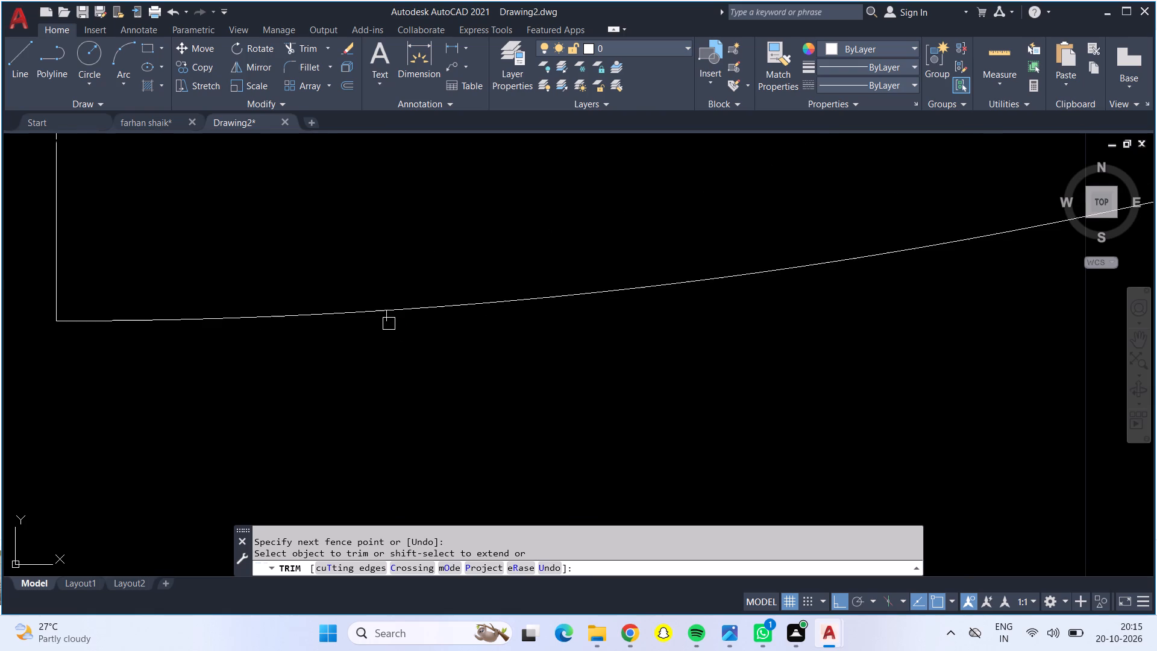
{"action": "left_click", "coordinate": [388, 324]}
{"action": "scroll", "coordinate": [388, 324], "scroll_direction": "down", "scroll_amount": 2}
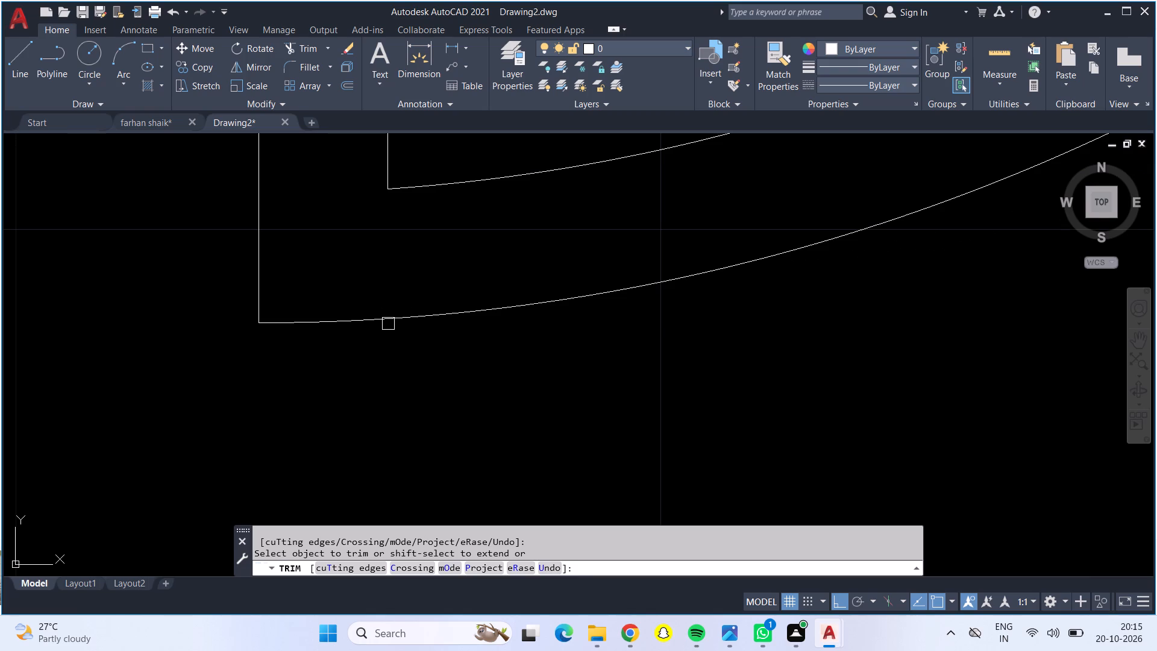
Trim the small right-hand room's inner door-leaf line between the partition and the outer arc, plus its stub beyond that arc.
{"action": "scroll", "coordinate": [388, 324], "scroll_direction": "down", "scroll_amount": 2}
{"action": "middle_click_drag", "start_coordinate": [395, 360], "coordinate": [397, 377]}
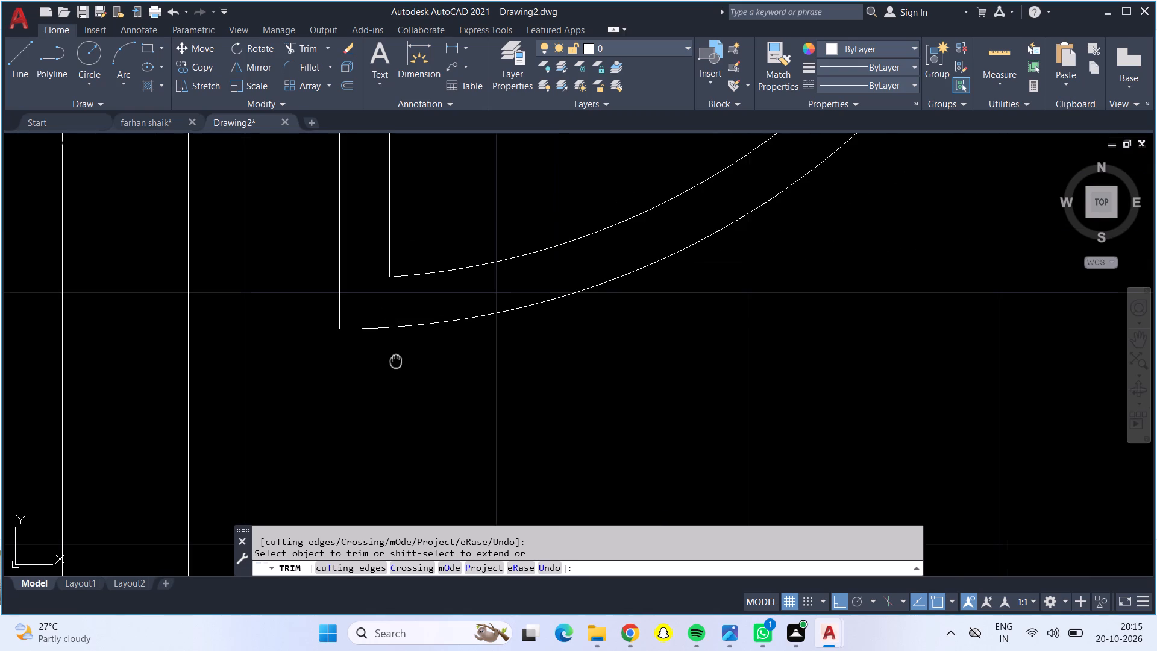
{"action": "middle_click_drag", "start_coordinate": [397, 377], "coordinate": [393, 635]}
{"action": "scroll", "coordinate": [393, 488], "scroll_direction": "down", "scroll_amount": 3}
{"action": "middle_click_drag", "start_coordinate": [469, 296], "coordinate": [468, 296]}
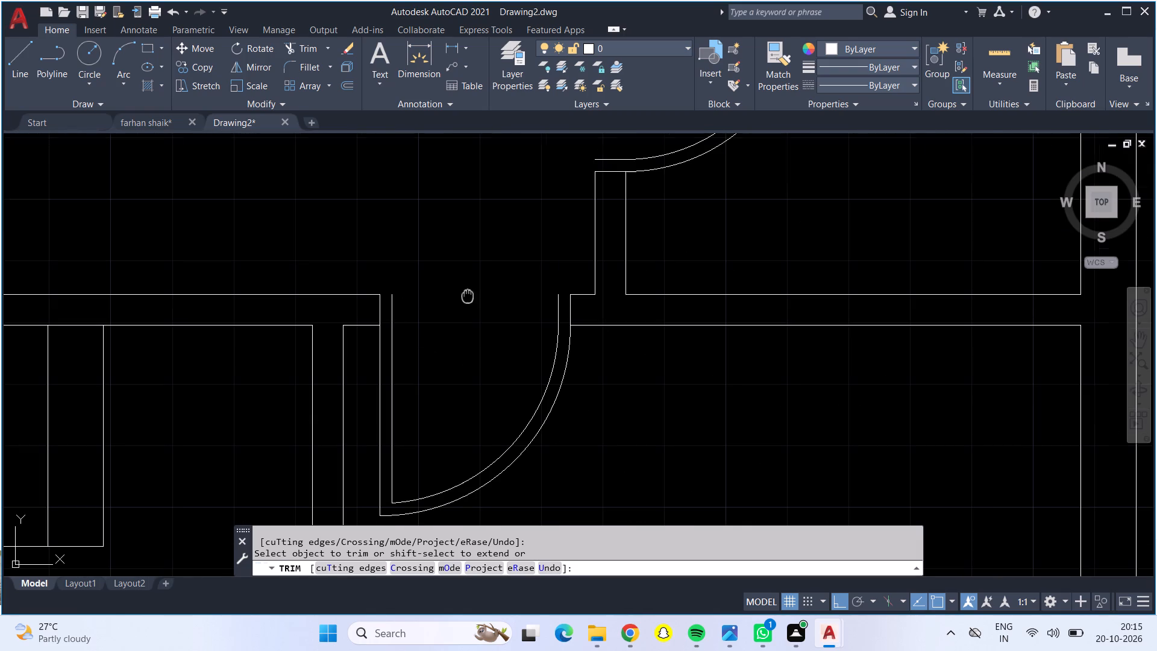
{"action": "middle_click_drag", "start_coordinate": [468, 296], "coordinate": [236, 445]}
{"action": "middle_click_drag", "start_coordinate": [416, 251], "coordinate": [58, 480]}
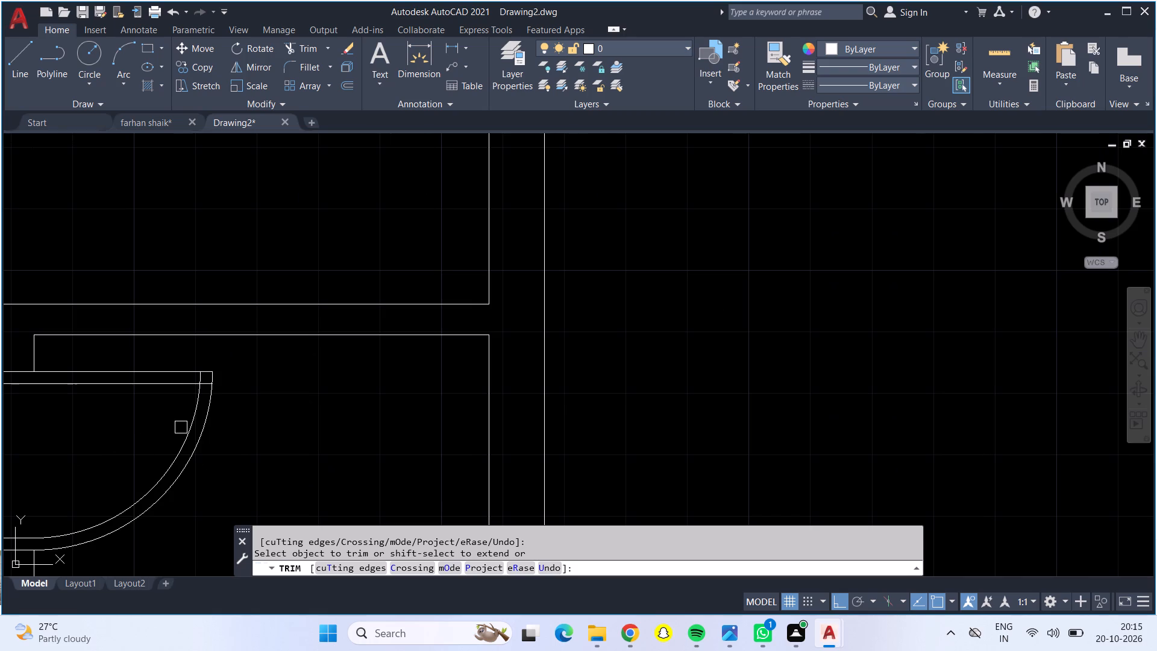
{"action": "scroll", "coordinate": [205, 386], "scroll_direction": "up", "scroll_amount": 7}
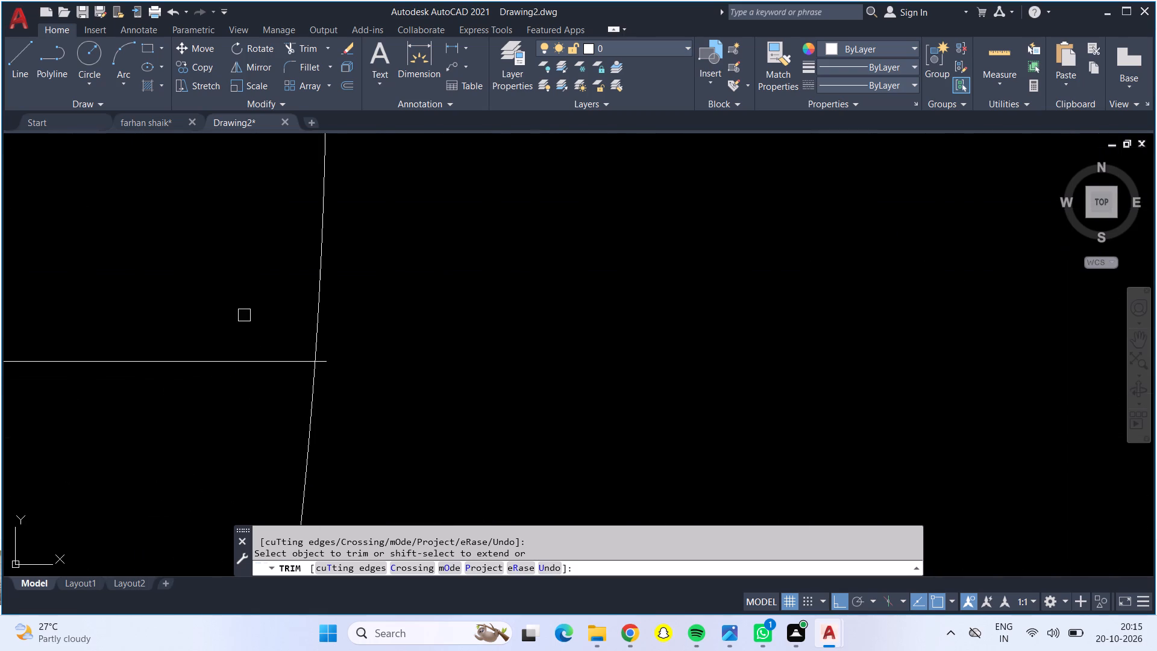
{"action": "left_click", "coordinate": [248, 365]}
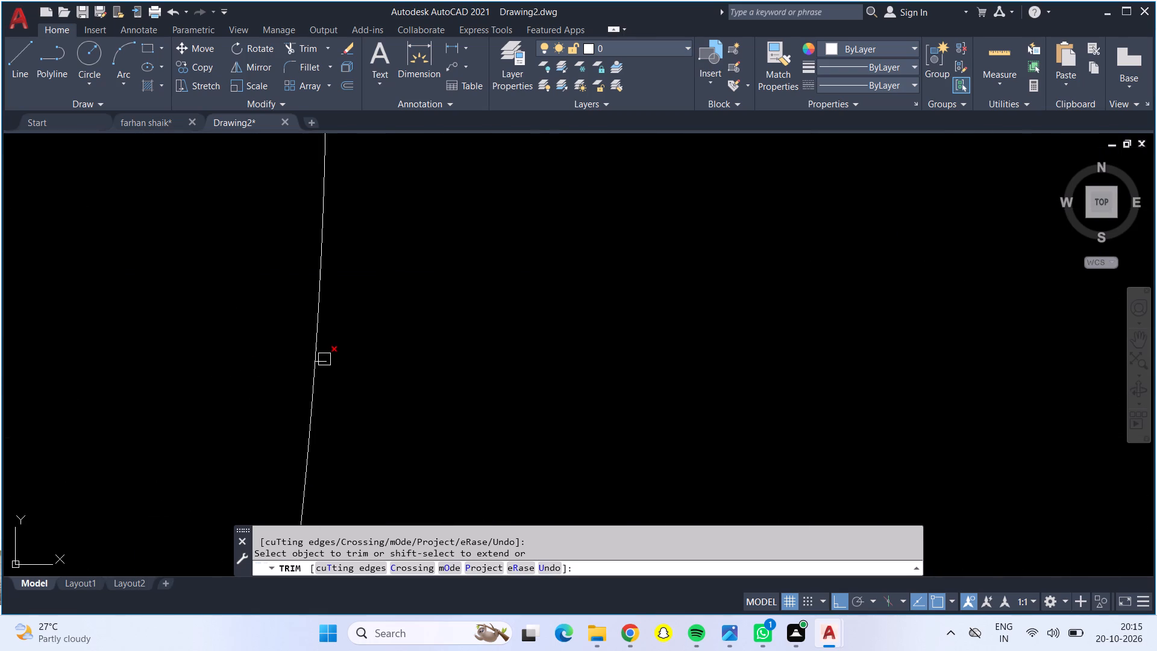
{"action": "left_click", "coordinate": [324, 359]}
{"action": "scroll", "coordinate": [266, 350], "scroll_direction": "down", "scroll_amount": 1}
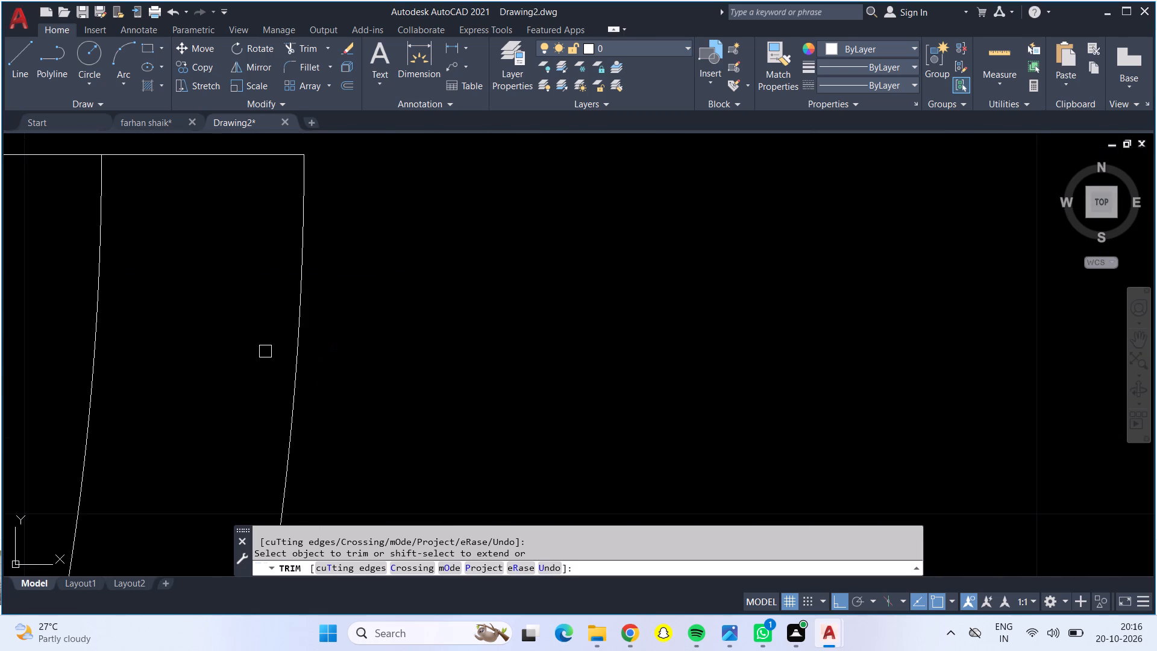
{"action": "scroll", "coordinate": [224, 357], "scroll_direction": "down", "scroll_amount": 1}
{"action": "middle_click_drag", "start_coordinate": [196, 356], "coordinate": [231, 346]}
{"action": "scroll", "coordinate": [196, 356], "scroll_direction": "down", "scroll_amount": 2}
{"action": "scroll", "coordinate": [259, 341], "scroll_direction": "down", "scroll_amount": 3}
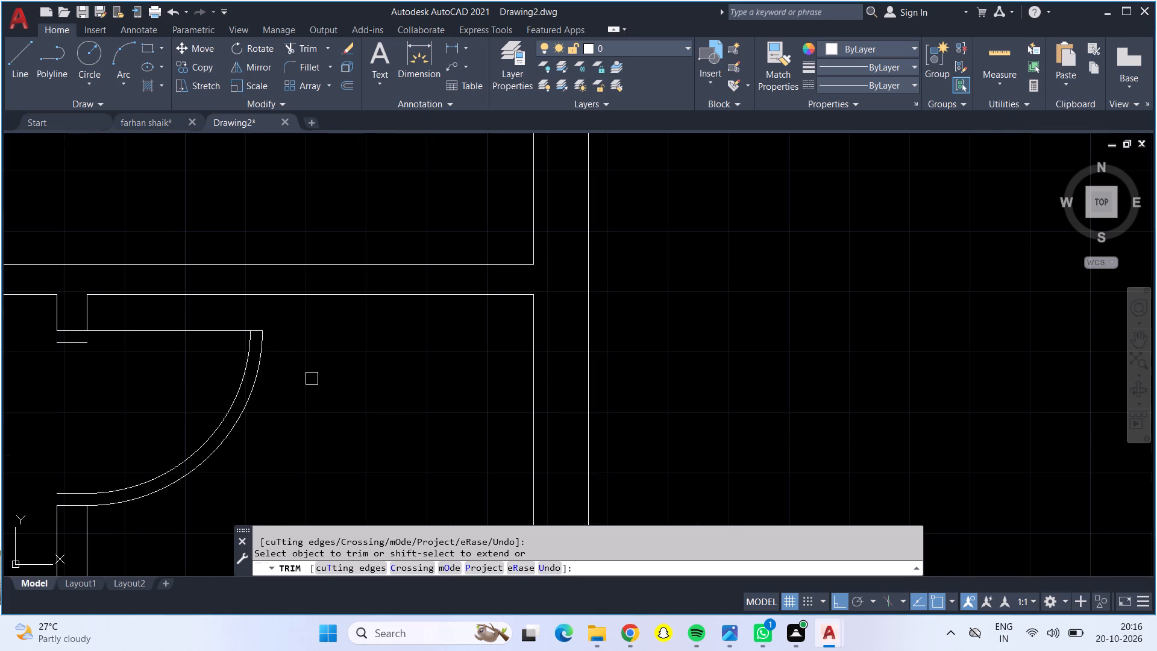
Undo the last two trims of the inner door-leaf line at the small right-hand room's door.
{"action": "key", "text": "ctrl+z"}
{"action": "scroll", "coordinate": [318, 386], "scroll_direction": "down", "scroll_amount": 2}
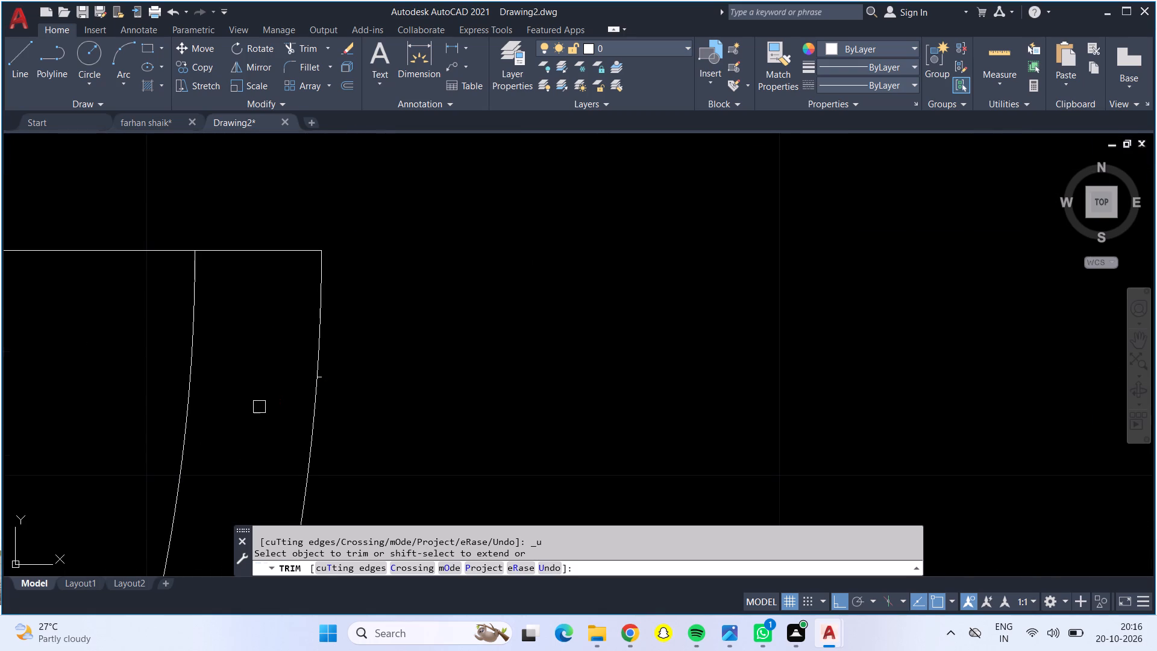
{"action": "key", "text": "ctrl+z"}
Trim the small right-hand room's inner arc and inner leaf line past their crossing, plus the stub beyond the outer arc.
{"action": "scroll", "coordinate": [259, 402], "scroll_direction": "down", "scroll_amount": 2}
{"action": "scroll", "coordinate": [259, 402], "scroll_direction": "up", "scroll_amount": 1}
{"action": "scroll", "coordinate": [268, 400], "scroll_direction": "down", "scroll_amount": 4}
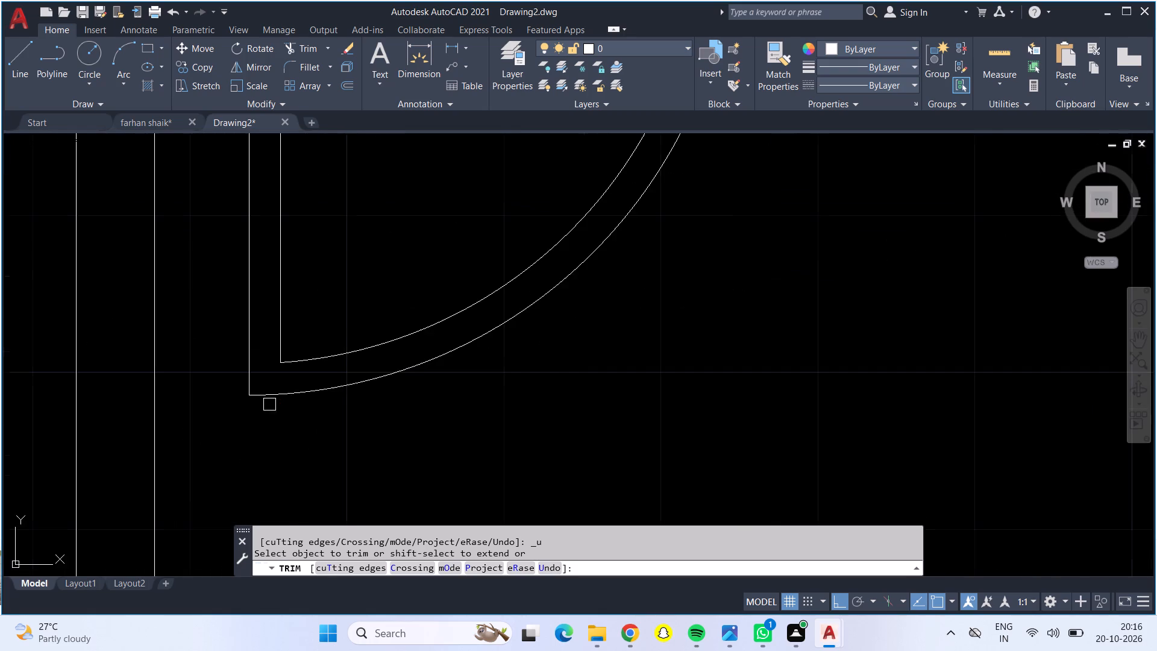
{"action": "scroll", "coordinate": [290, 372], "scroll_direction": "down", "scroll_amount": 3}
{"action": "middle_click_drag", "start_coordinate": [315, 334], "coordinate": [207, 621]}
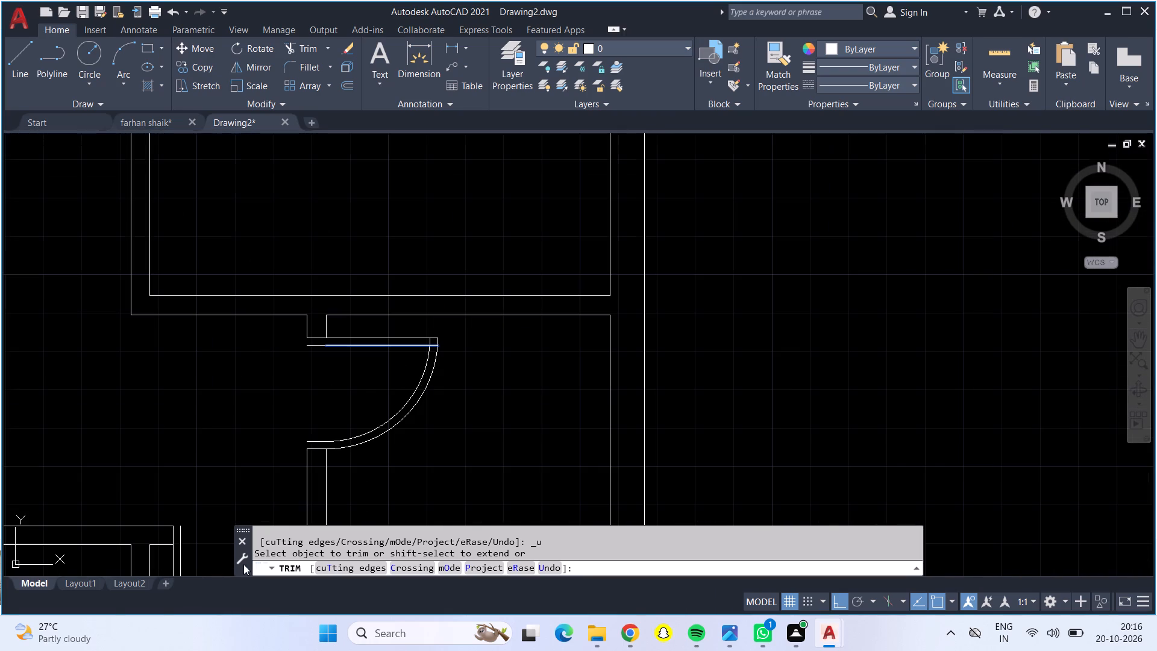
{"action": "scroll", "coordinate": [423, 336], "scroll_direction": "up", "scroll_amount": 3}
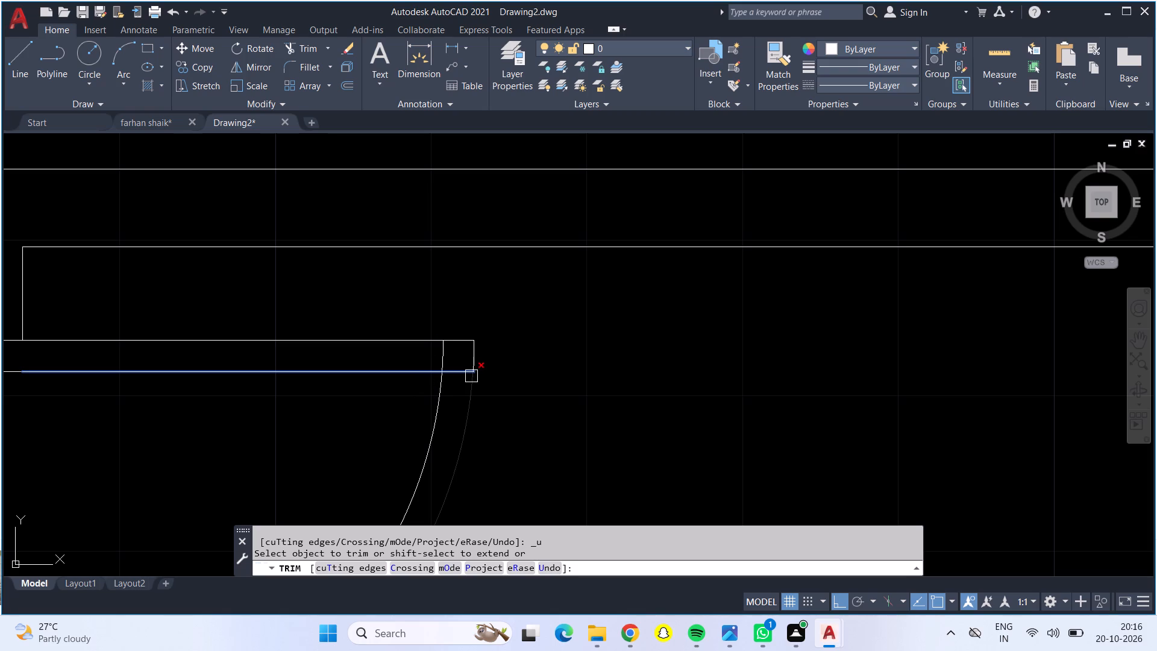
{"action": "left_click", "coordinate": [456, 374]}
{"action": "left_click", "coordinate": [456, 374]}
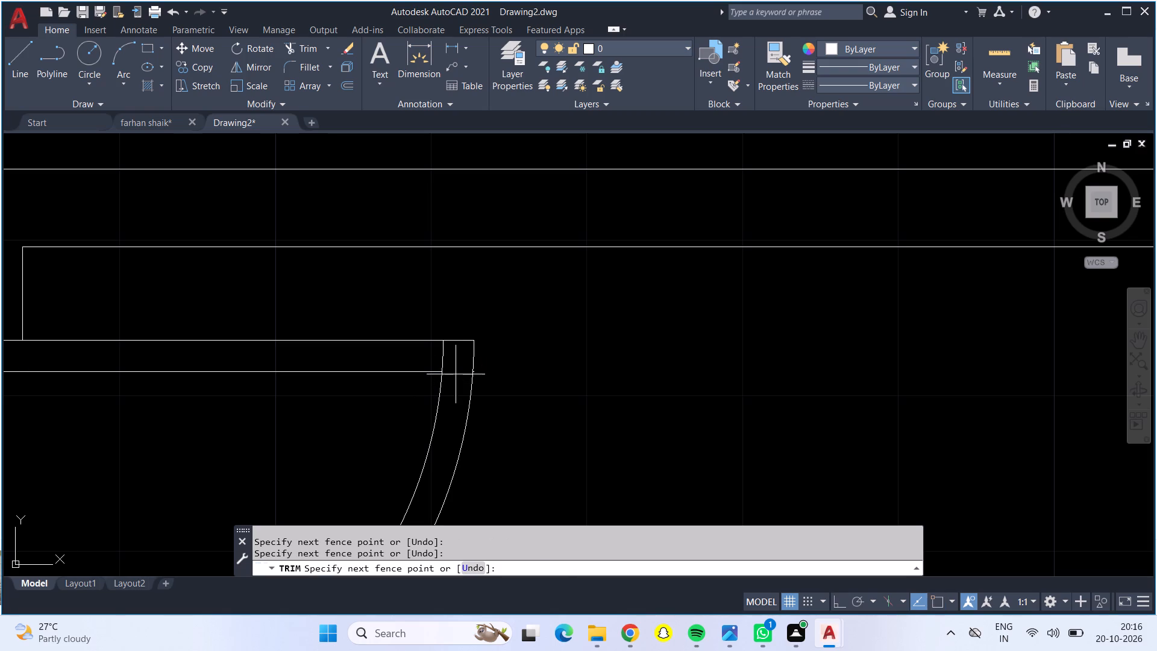
{"action": "left_click", "coordinate": [437, 360]}
{"action": "scroll", "coordinate": [483, 379], "scroll_direction": "up", "scroll_amount": 3}
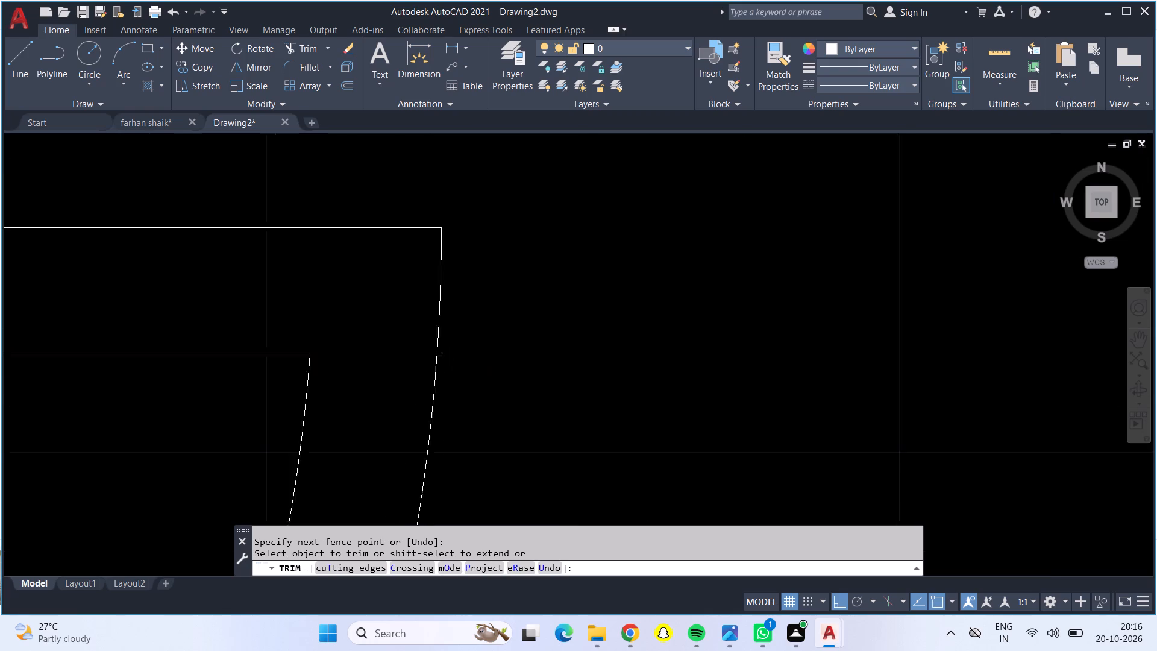
{"action": "scroll", "coordinate": [483, 379], "scroll_direction": "up", "scroll_amount": 1}
{"action": "scroll", "coordinate": [483, 379], "scroll_direction": "down", "scroll_amount": 1}
{"action": "scroll", "coordinate": [461, 356], "scroll_direction": "up", "scroll_amount": 4}
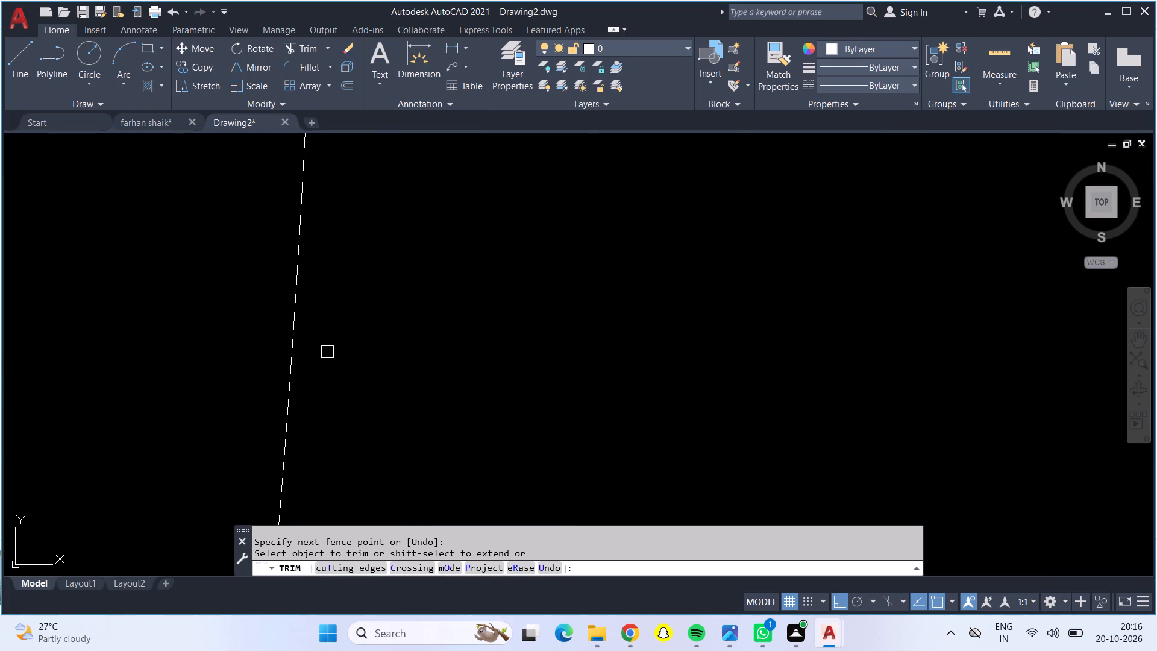
{"action": "left_click", "coordinate": [316, 348]}
Trim the inner arc and inner leaf line past their crossing at the middle right-hand room's door, including the stub beyond the outer arc.
{"action": "scroll", "coordinate": [319, 347], "scroll_direction": "down", "scroll_amount": 4}
{"action": "scroll", "coordinate": [339, 360], "scroll_direction": "up", "scroll_amount": 1}
{"action": "scroll", "coordinate": [340, 362], "scroll_direction": "down", "scroll_amount": 3}
{"action": "scroll", "coordinate": [340, 362], "scroll_direction": "up", "scroll_amount": 1}
{"action": "scroll", "coordinate": [340, 364], "scroll_direction": "down", "scroll_amount": 1}
{"action": "scroll", "coordinate": [340, 364], "scroll_direction": "up", "scroll_amount": 1}
{"action": "scroll", "coordinate": [340, 364], "scroll_direction": "down", "scroll_amount": 1}
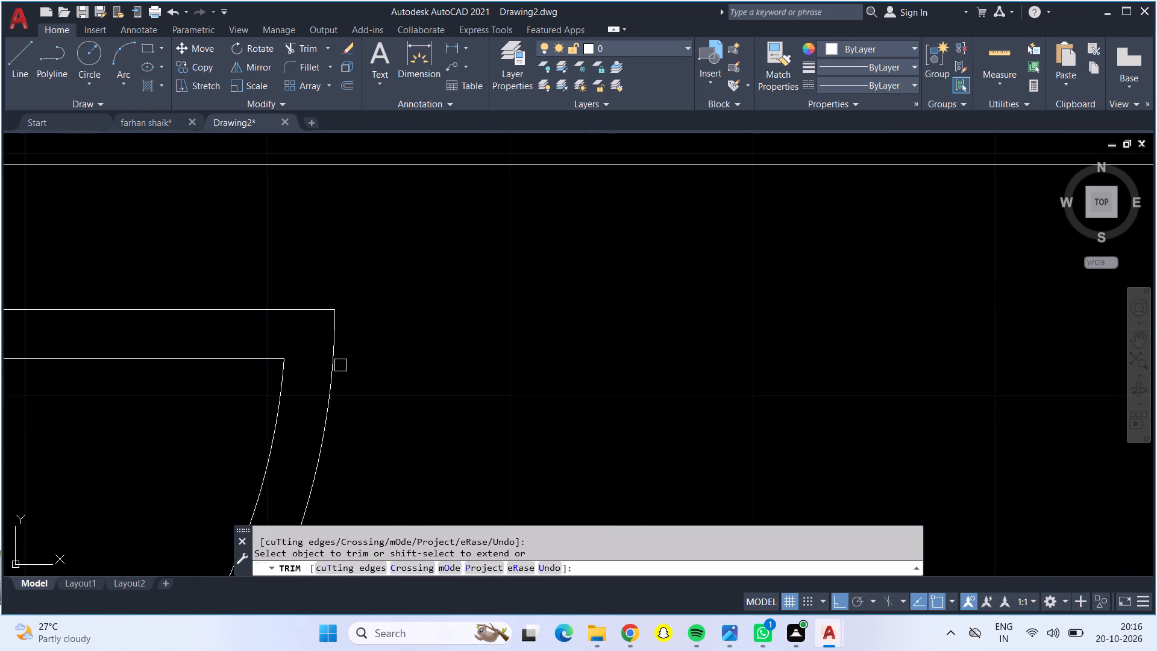
{"action": "scroll", "coordinate": [345, 374], "scroll_direction": "up", "scroll_amount": 1}
{"action": "scroll", "coordinate": [345, 376], "scroll_direction": "down", "scroll_amount": 4}
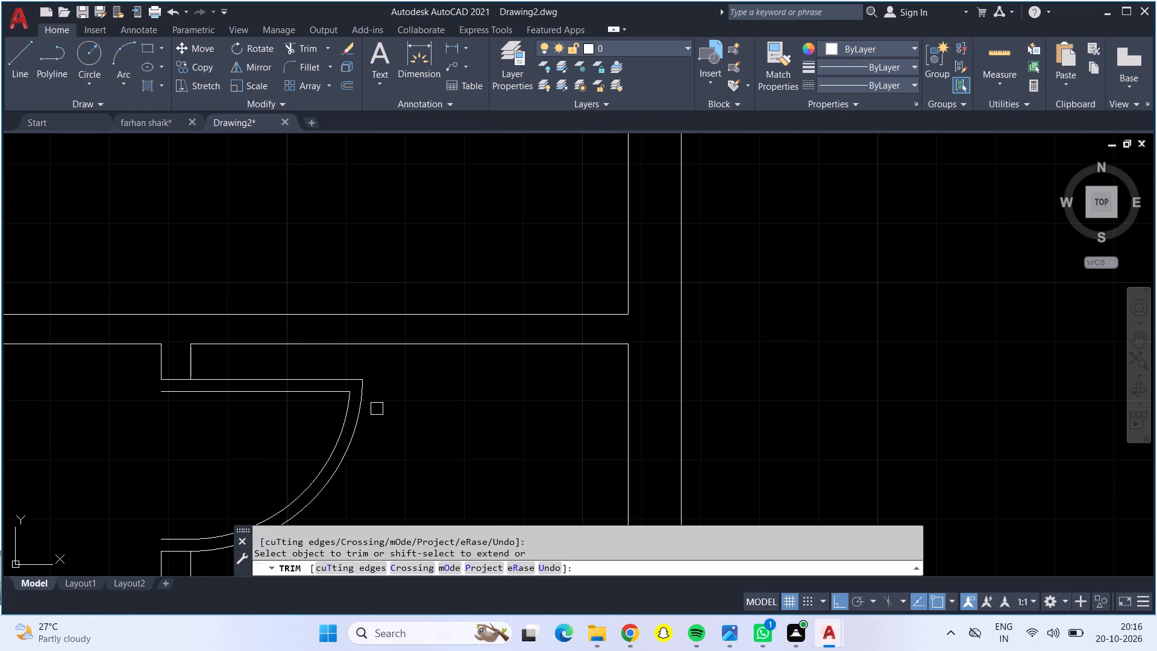
{"action": "middle_click_drag", "start_coordinate": [320, 257], "coordinate": [424, 536]}
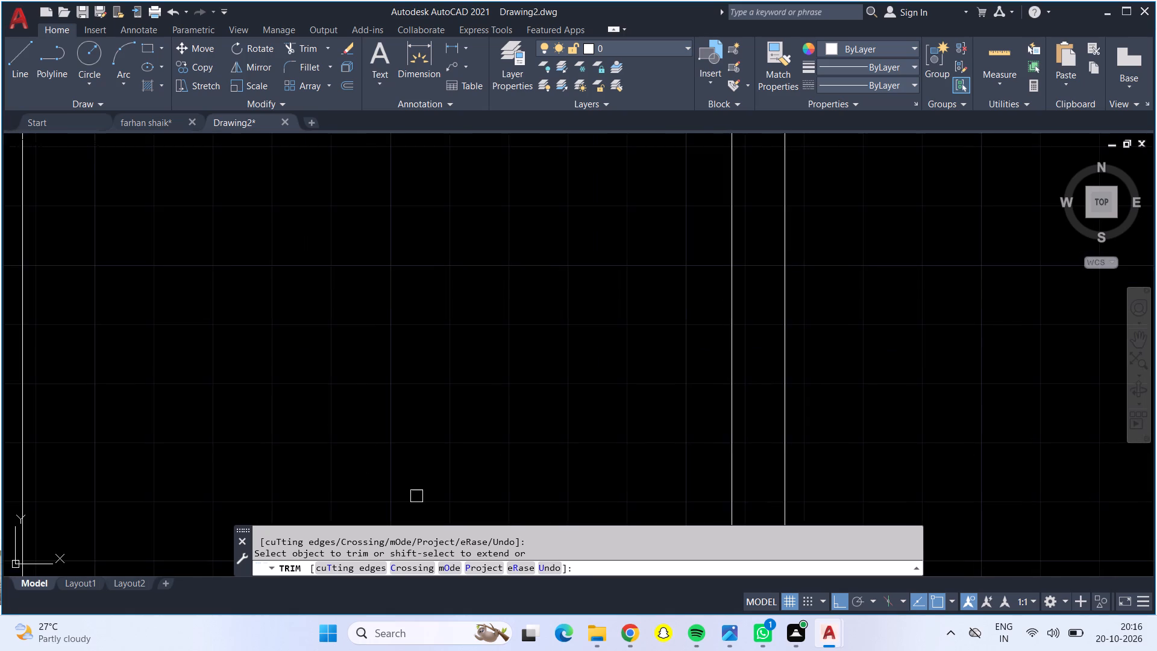
{"action": "scroll", "coordinate": [394, 461], "scroll_direction": "down", "scroll_amount": 2}
{"action": "scroll", "coordinate": [325, 219], "scroll_direction": "up", "scroll_amount": 5}
{"action": "scroll", "coordinate": [356, 280], "scroll_direction": "up", "scroll_amount": 1}
{"action": "scroll", "coordinate": [356, 280], "scroll_direction": "down", "scroll_amount": 1}
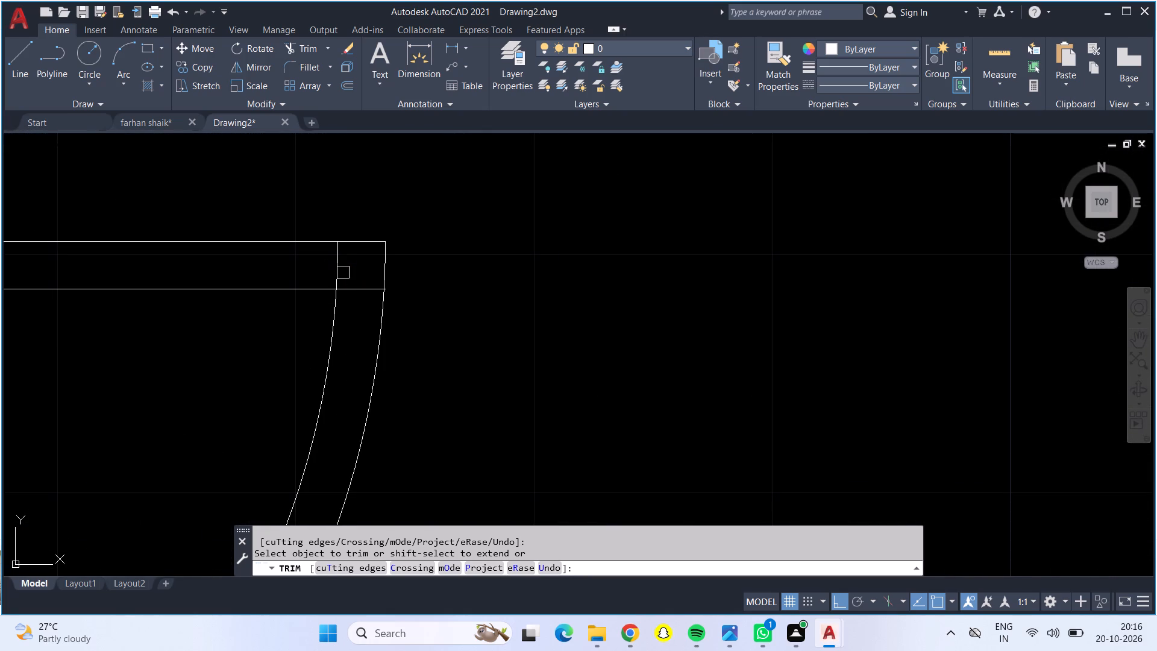
{"action": "left_click", "coordinate": [337, 271]}
{"action": "left_click", "coordinate": [356, 291]}
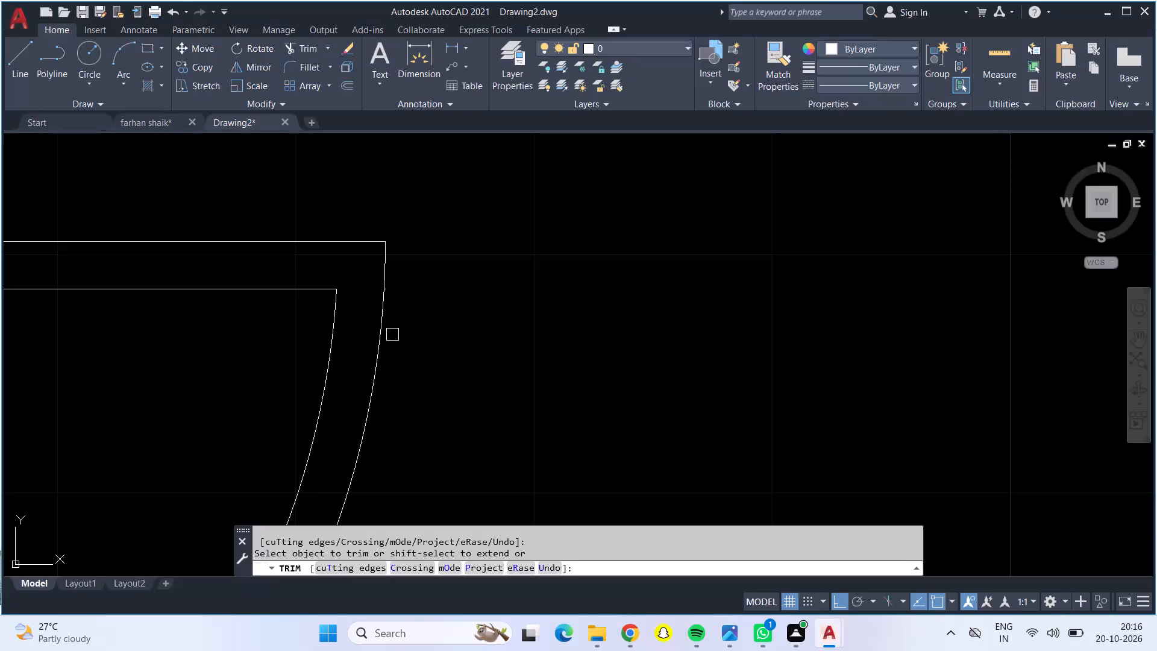
{"action": "scroll", "coordinate": [392, 335], "scroll_direction": "up", "scroll_amount": 1}
{"action": "scroll", "coordinate": [385, 245], "scroll_direction": "down", "scroll_amount": 1}
{"action": "scroll", "coordinate": [385, 245], "scroll_direction": "up", "scroll_amount": 1}
{"action": "scroll", "coordinate": [385, 245], "scroll_direction": "down", "scroll_amount": 1}
{"action": "scroll", "coordinate": [385, 245], "scroll_direction": "up", "scroll_amount": 2}
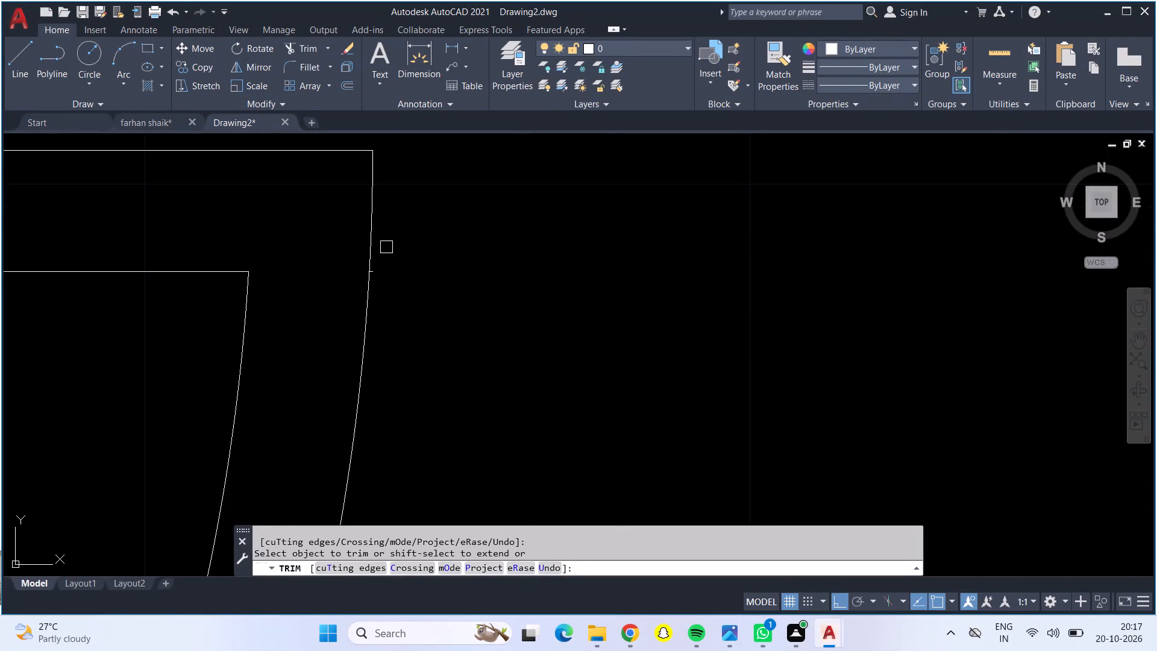
{"action": "scroll", "coordinate": [378, 260], "scroll_direction": "up", "scroll_amount": 1}
{"action": "scroll", "coordinate": [378, 260], "scroll_direction": "down", "scroll_amount": 1}
{"action": "scroll", "coordinate": [376, 261], "scroll_direction": "up", "scroll_amount": 1}
{"action": "scroll", "coordinate": [376, 261], "scroll_direction": "down", "scroll_amount": 1}
{"action": "scroll", "coordinate": [379, 277], "scroll_direction": "up", "scroll_amount": 5}
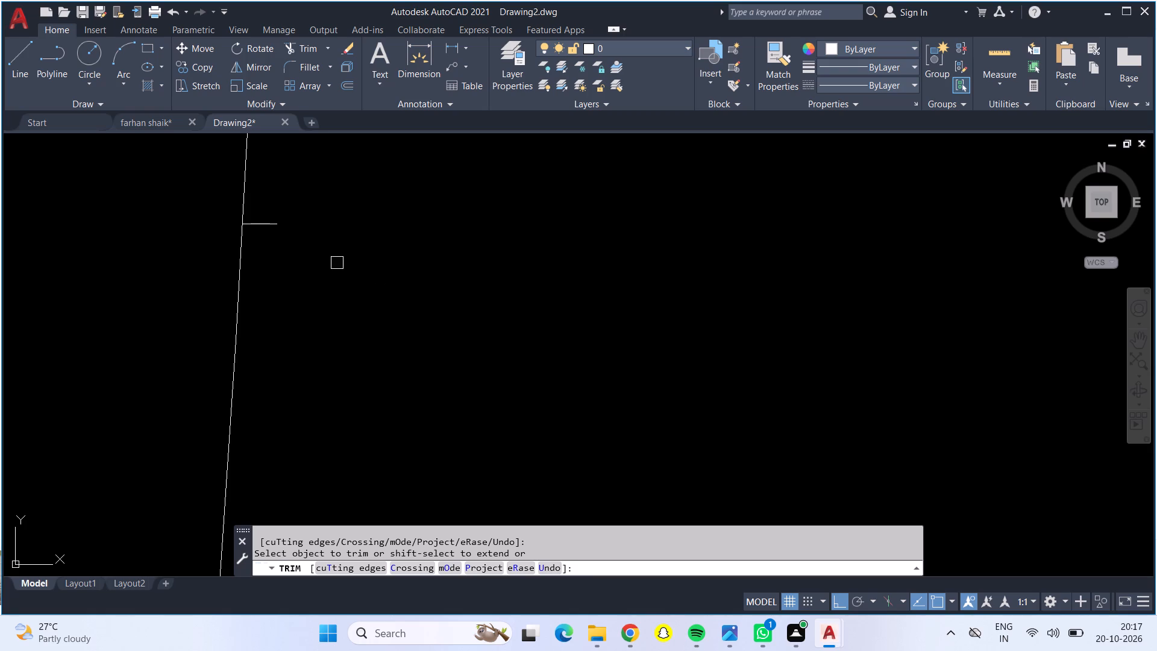
{"action": "left_click", "coordinate": [259, 221]}
Trim the upper right-hand room's inner door arc and leaf line past their crossing, plus the stub beyond the outer arc.
{"action": "scroll", "coordinate": [336, 239], "scroll_direction": "down", "scroll_amount": 2}
{"action": "scroll", "coordinate": [334, 290], "scroll_direction": "down", "scroll_amount": 2}
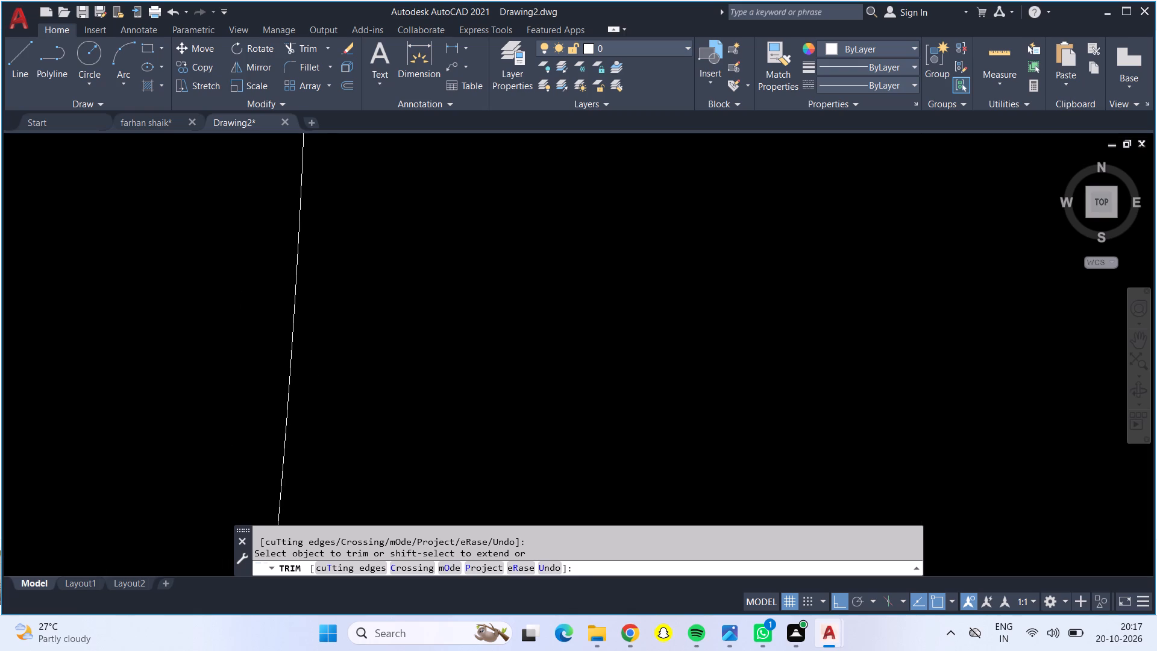
{"action": "scroll", "coordinate": [343, 298], "scroll_direction": "down", "scroll_amount": 5}
{"action": "scroll", "coordinate": [264, 343], "scroll_direction": "down", "scroll_amount": 1}
{"action": "middle_click_drag", "start_coordinate": [264, 343], "coordinate": [326, 395]}
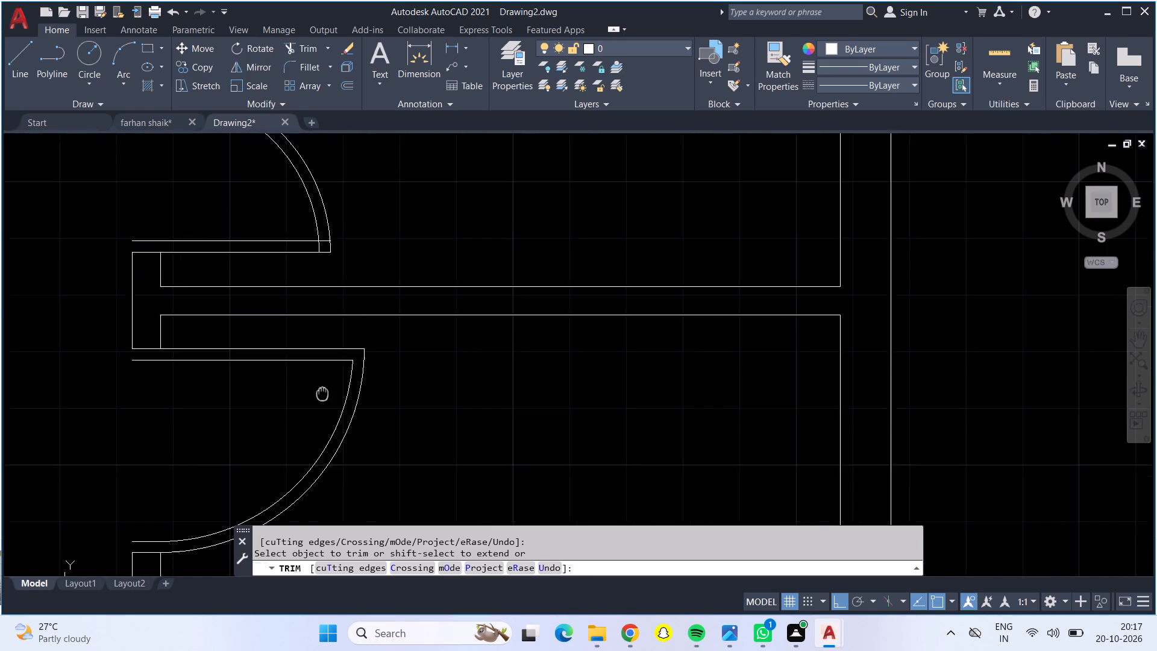
{"action": "middle_click_drag", "start_coordinate": [326, 395], "coordinate": [336, 401]}
{"action": "scroll", "coordinate": [356, 254], "scroll_direction": "up", "scroll_amount": 2}
{"action": "scroll", "coordinate": [356, 254], "scroll_direction": "down", "scroll_amount": 1}
{"action": "scroll", "coordinate": [356, 254], "scroll_direction": "up", "scroll_amount": 6}
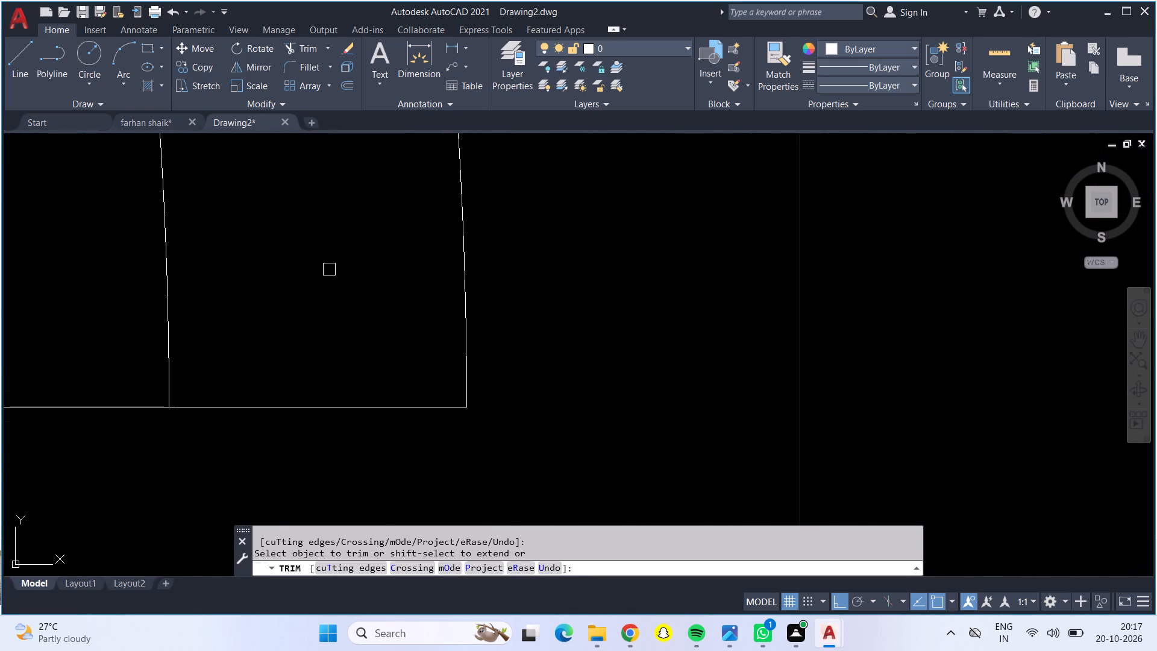
{"action": "middle_click_drag", "start_coordinate": [329, 269], "coordinate": [356, 421]}
{"action": "left_click_drag", "start_coordinate": [324, 213], "coordinate": [185, 386]}
{"action": "left_click", "coordinate": [496, 260]}
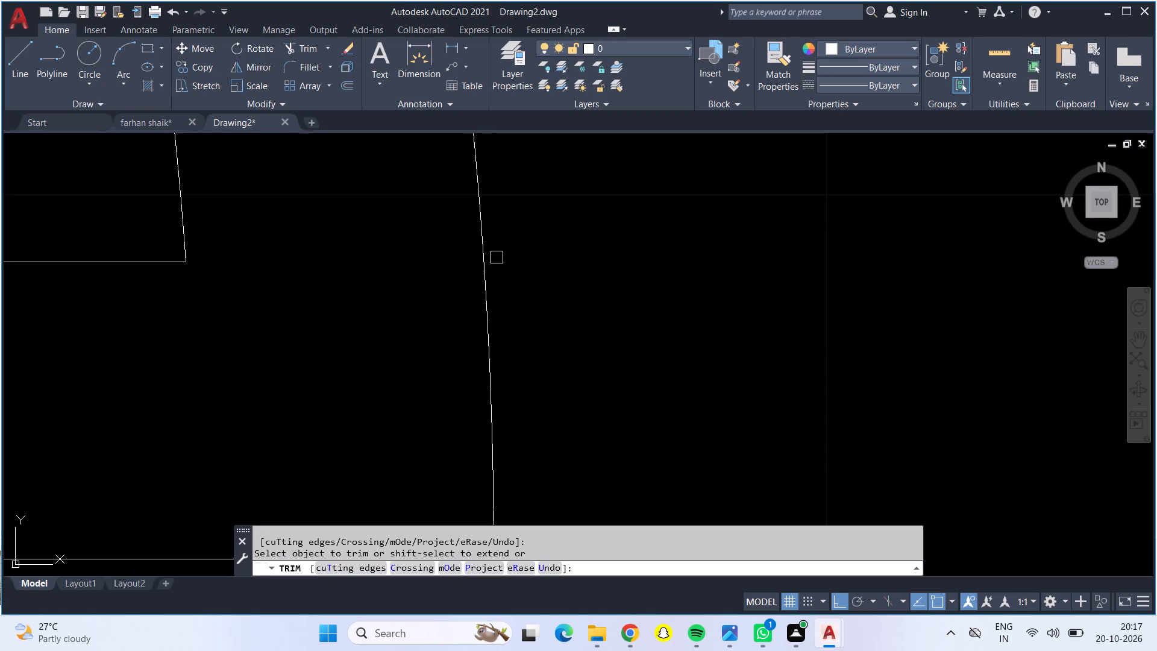
Trim the small left-hand room's inner door-leaf line and inner arc past their crossing, including the stub beyond the outer arc.
{"action": "scroll", "coordinate": [491, 261], "scroll_direction": "down", "scroll_amount": 3}
{"action": "scroll", "coordinate": [439, 271], "scroll_direction": "down", "scroll_amount": 3}
{"action": "scroll", "coordinate": [430, 277], "scroll_direction": "up", "scroll_amount": 1}
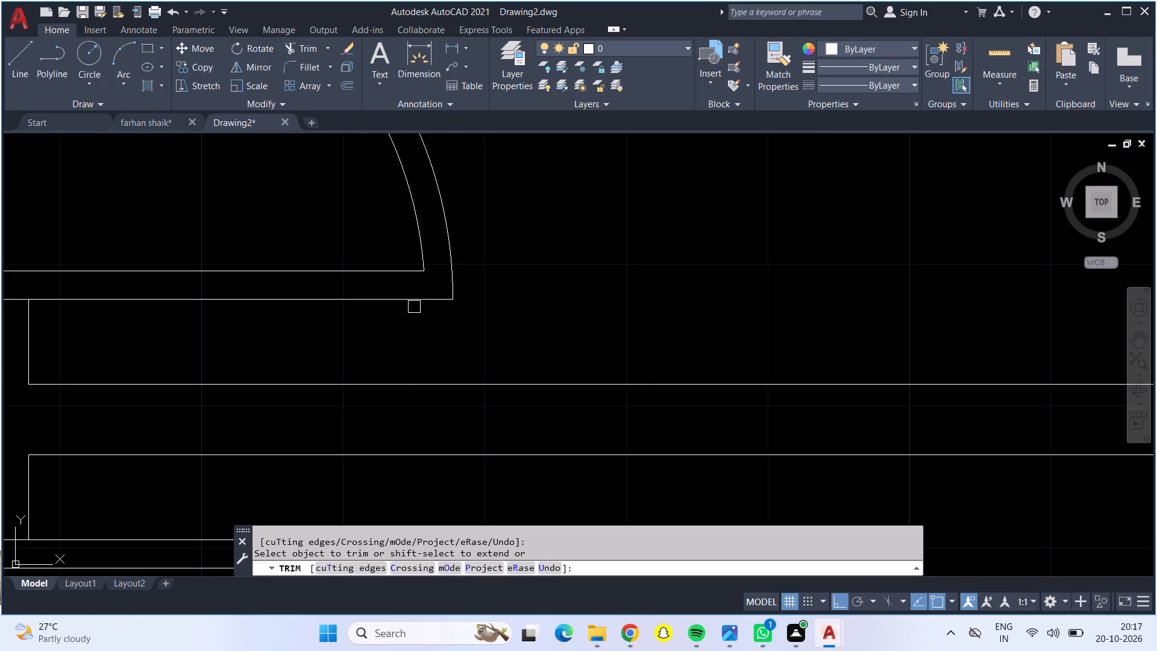
{"action": "scroll", "coordinate": [342, 219], "scroll_direction": "down", "scroll_amount": 4}
{"action": "middle_click_drag", "start_coordinate": [231, 233], "coordinate": [366, 418]}
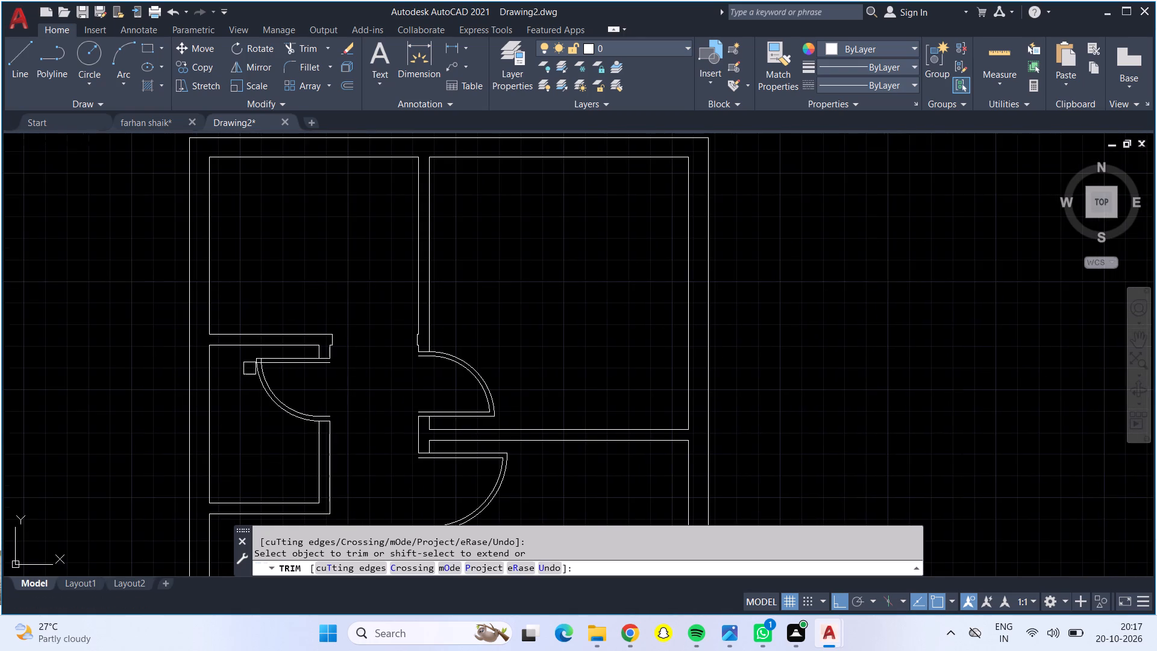
{"action": "scroll", "coordinate": [249, 368], "scroll_direction": "down", "scroll_amount": 1}
{"action": "scroll", "coordinate": [249, 368], "scroll_direction": "up", "scroll_amount": 5}
{"action": "scroll", "coordinate": [257, 369], "scroll_direction": "down", "scroll_amount": 1}
{"action": "scroll", "coordinate": [257, 369], "scroll_direction": "up", "scroll_amount": 4}
{"action": "scroll", "coordinate": [269, 309], "scroll_direction": "up", "scroll_amount": 4}
{"action": "scroll", "coordinate": [297, 316], "scroll_direction": "down", "scroll_amount": 2}
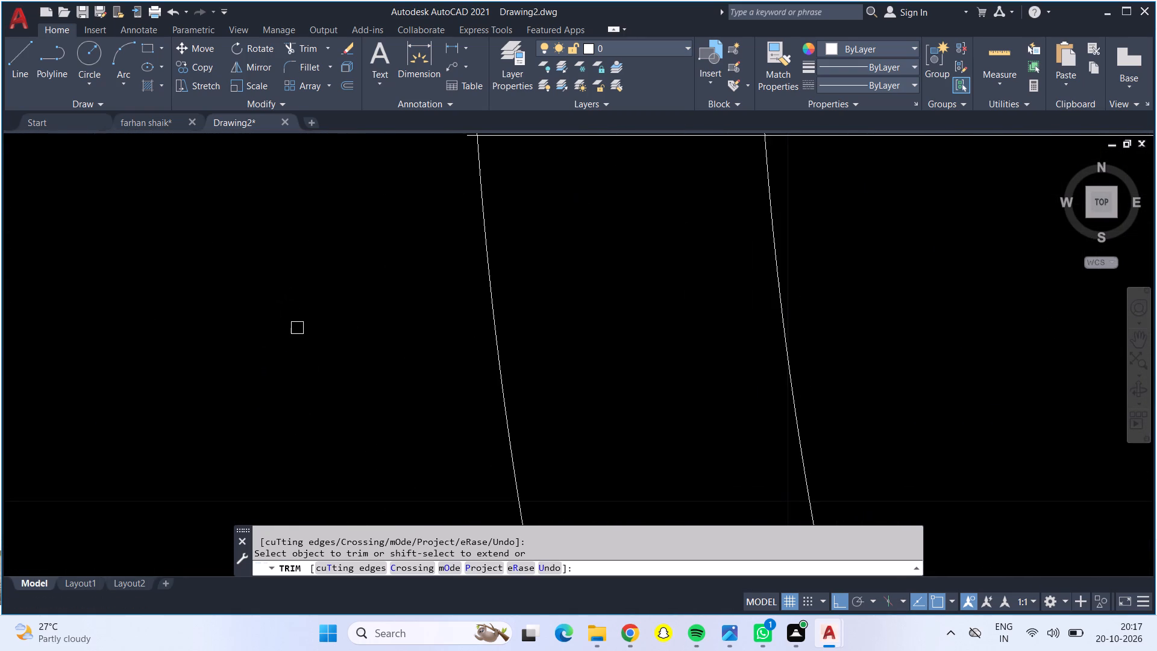
{"action": "middle_click_drag", "start_coordinate": [297, 328], "coordinate": [197, 538]}
{"action": "left_click", "coordinate": [401, 350]}
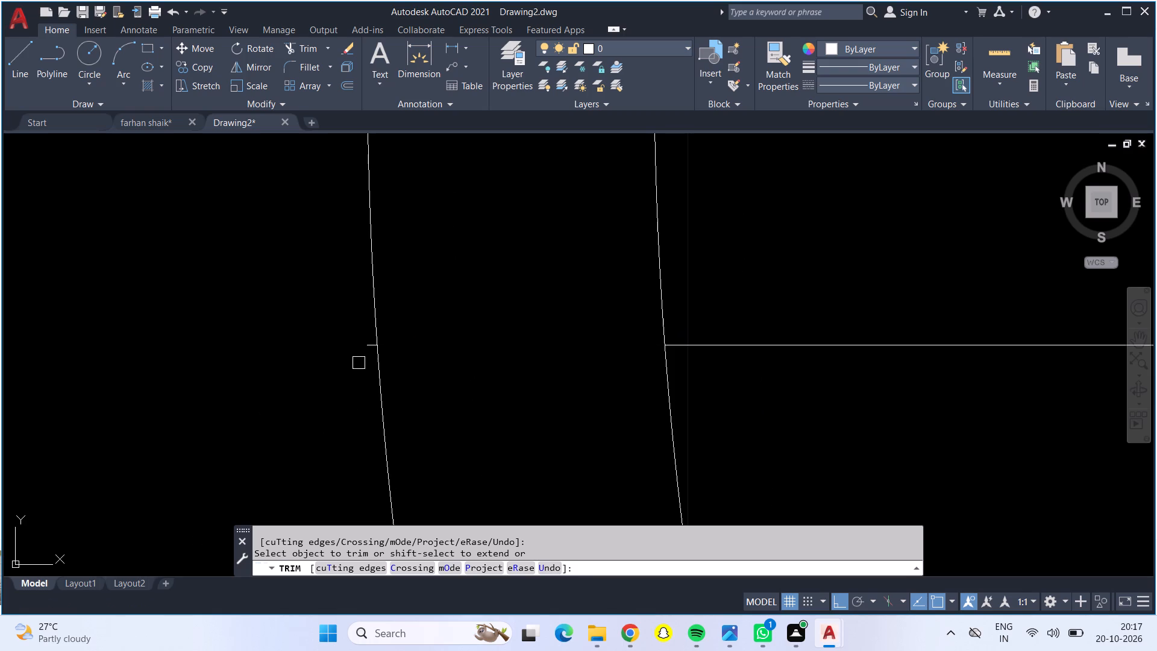
{"action": "left_click", "coordinate": [365, 347]}
{"action": "left_click_drag", "start_coordinate": [621, 273], "coordinate": [743, 247]}
Examine all the doors from the upper rooms down to the staircase, and end the Trim command.
{"action": "scroll", "coordinate": [741, 247], "scroll_direction": "down", "scroll_amount": 3}
{"action": "scroll", "coordinate": [683, 267], "scroll_direction": "down", "scroll_amount": 4}
{"action": "scroll", "coordinate": [564, 325], "scroll_direction": "down", "scroll_amount": 1}
{"action": "scroll", "coordinate": [634, 375], "scroll_direction": "down", "scroll_amount": 1}
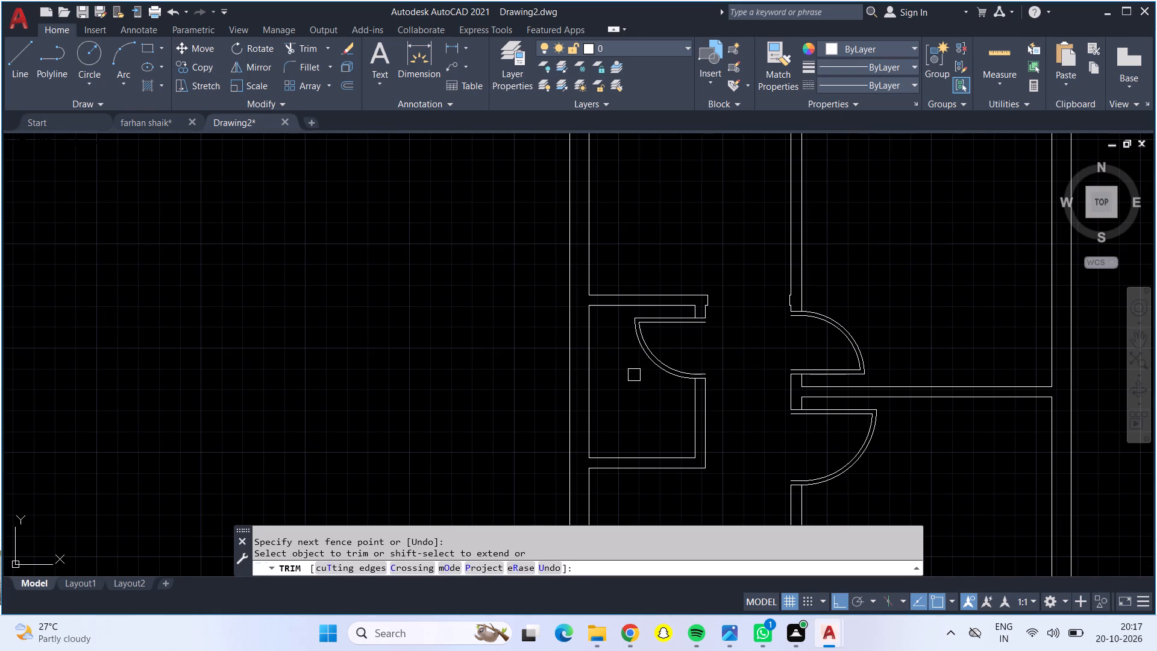
{"action": "scroll", "coordinate": [633, 386], "scroll_direction": "down", "scroll_amount": 1}
{"action": "scroll", "coordinate": [654, 480], "scroll_direction": "down", "scroll_amount": 1}
{"action": "middle_click_drag", "start_coordinate": [654, 480], "coordinate": [554, 384]}
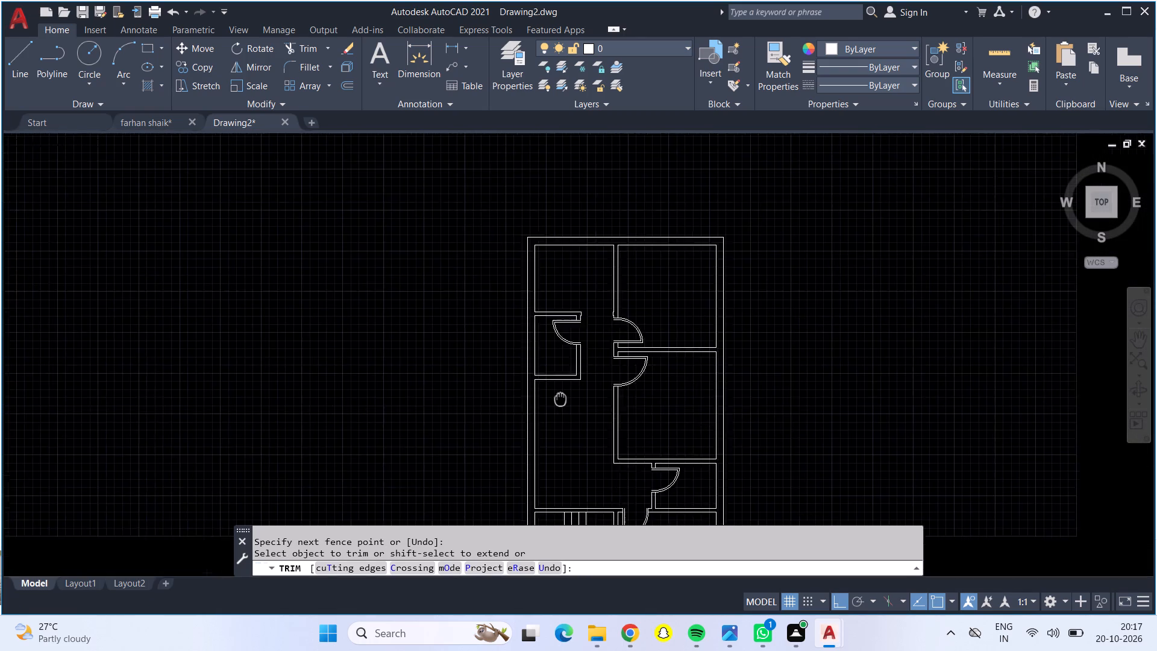
{"action": "middle_click_drag", "start_coordinate": [554, 384], "coordinate": [518, 238]}
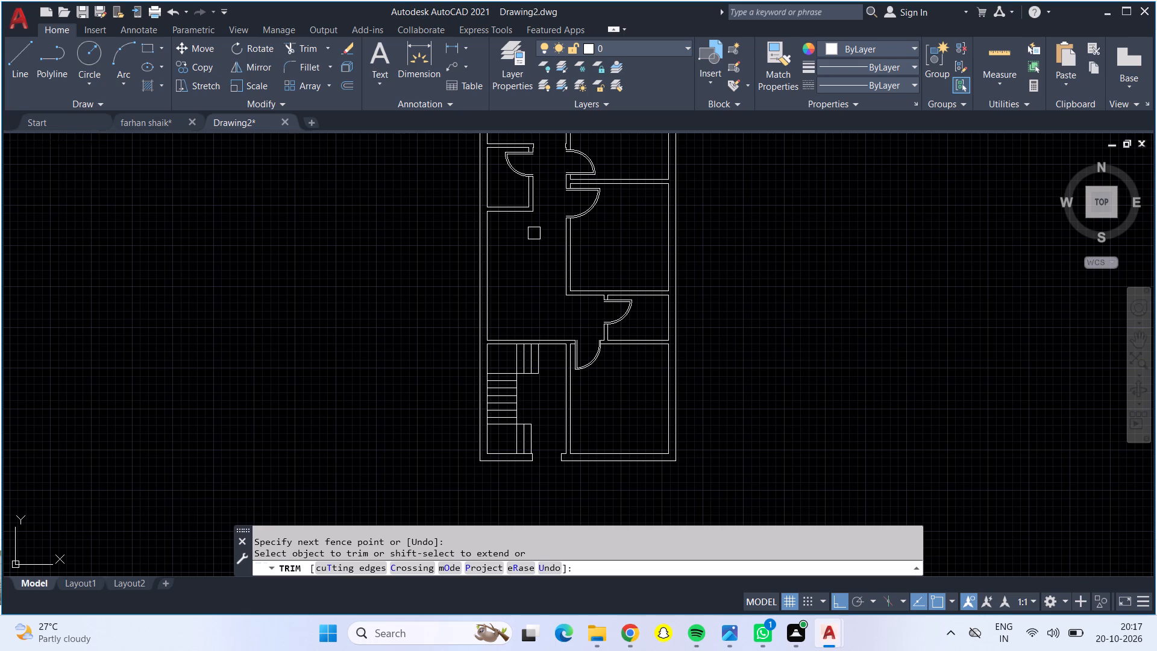
{"action": "scroll", "coordinate": [613, 385], "scroll_direction": "up", "scroll_amount": 1}
{"action": "scroll", "coordinate": [565, 370], "scroll_direction": "up", "scroll_amount": 2}
{"action": "scroll", "coordinate": [574, 386], "scroll_direction": "down", "scroll_amount": 1}
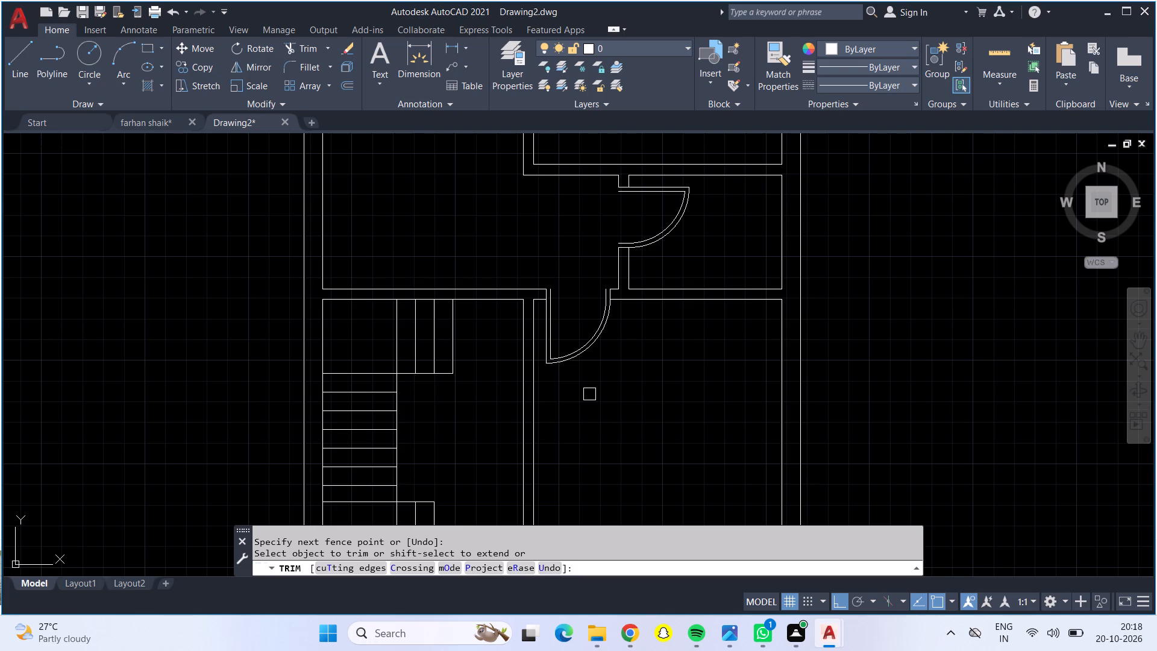
{"action": "scroll", "coordinate": [589, 394], "scroll_direction": "down", "scroll_amount": 2}
{"action": "middle_click_drag", "start_coordinate": [547, 297], "coordinate": [491, 483]}
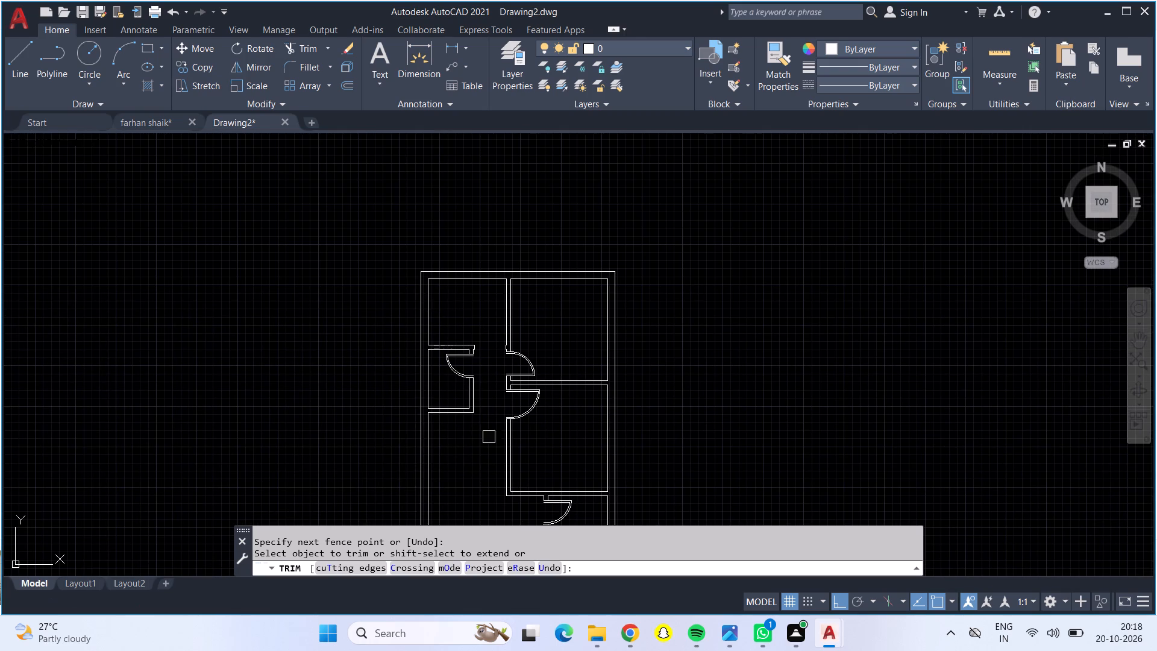
{"action": "key", "text": "Escape"}
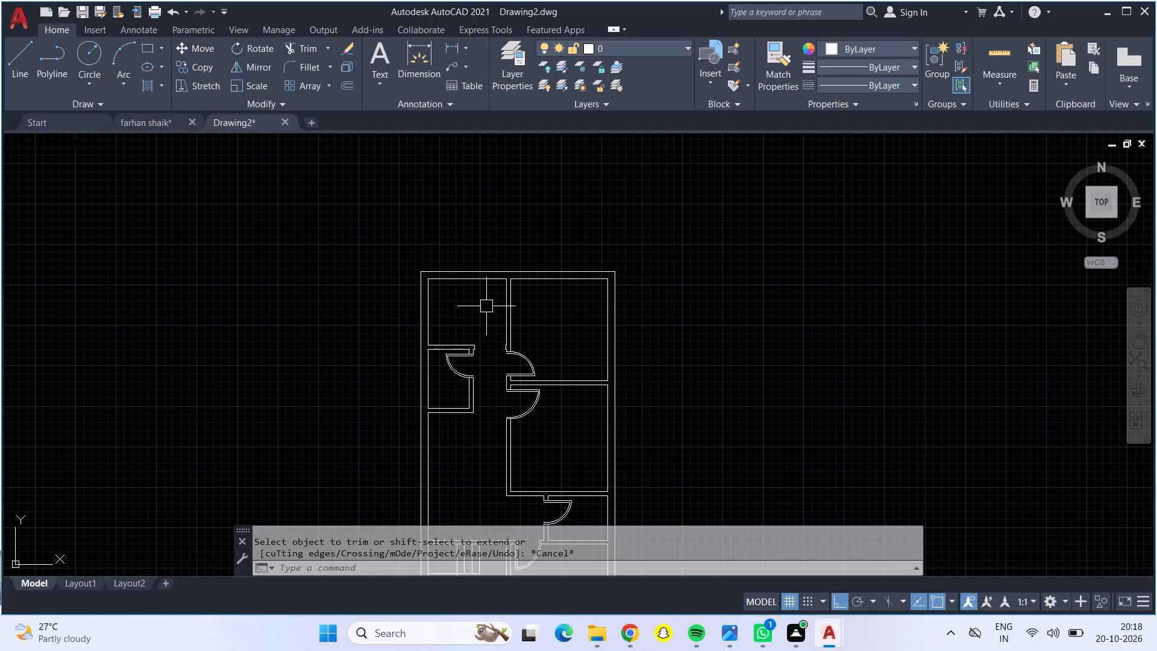
{"action": "key", "text": "Escape"}
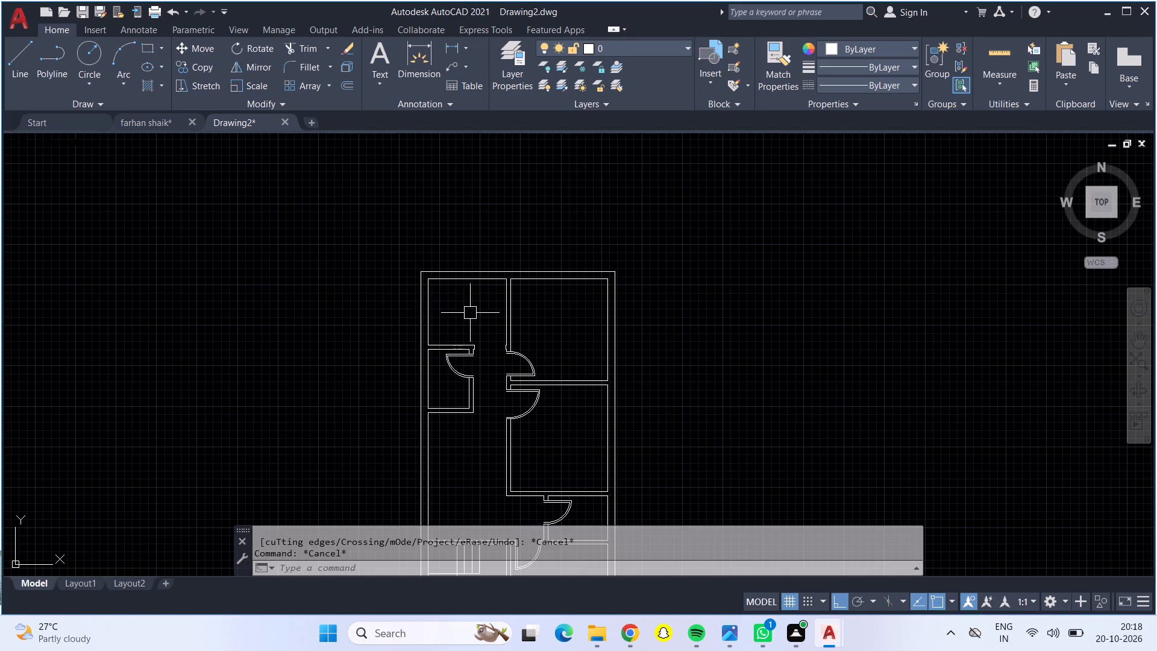
{"action": "scroll", "coordinate": [472, 313], "scroll_direction": "up", "scroll_amount": 2}
{"action": "key", "text": "Escape"}
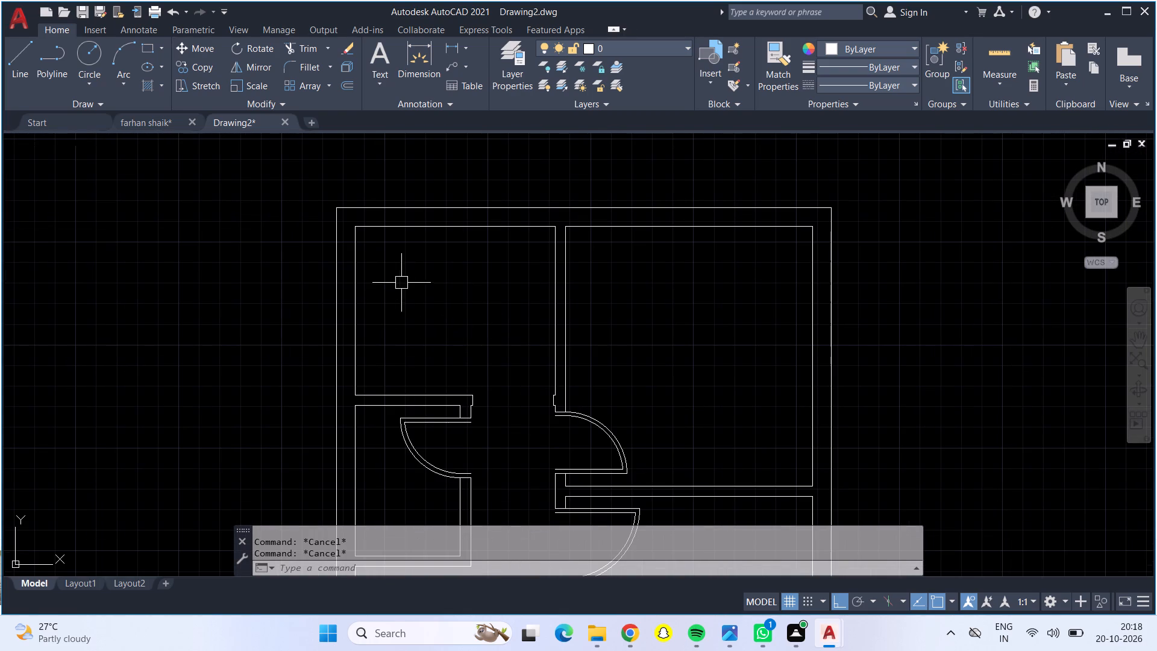
{"action": "key", "text": "Escape"}
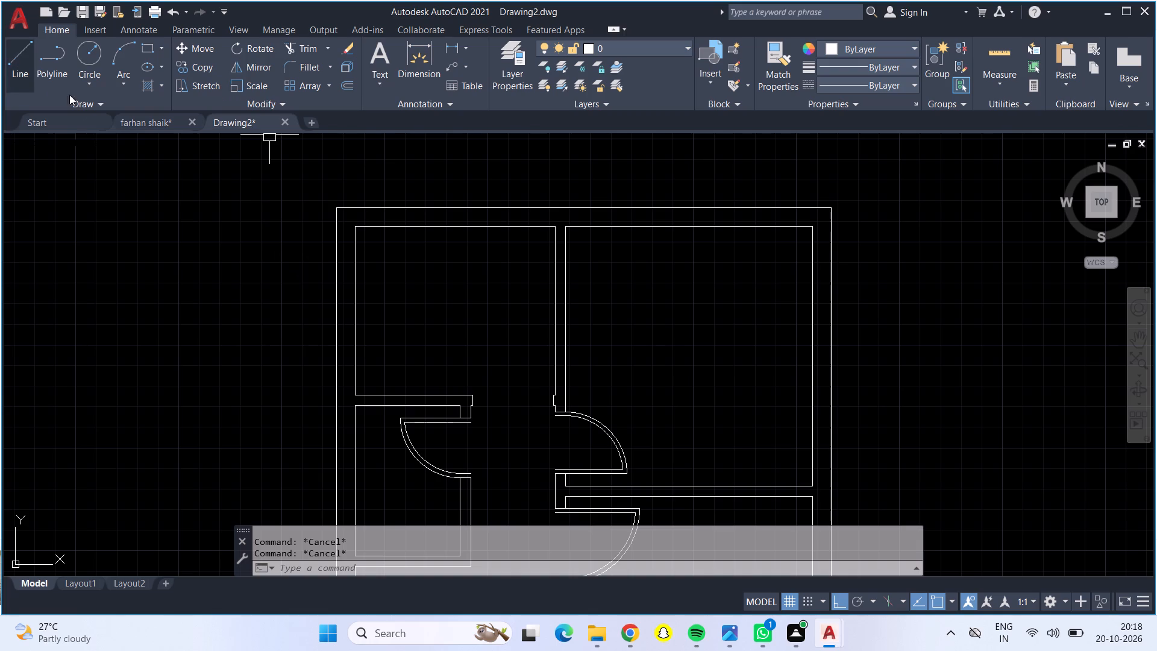
{"action": "scroll", "coordinate": [406, 218], "scroll_direction": "down", "scroll_amount": 2}
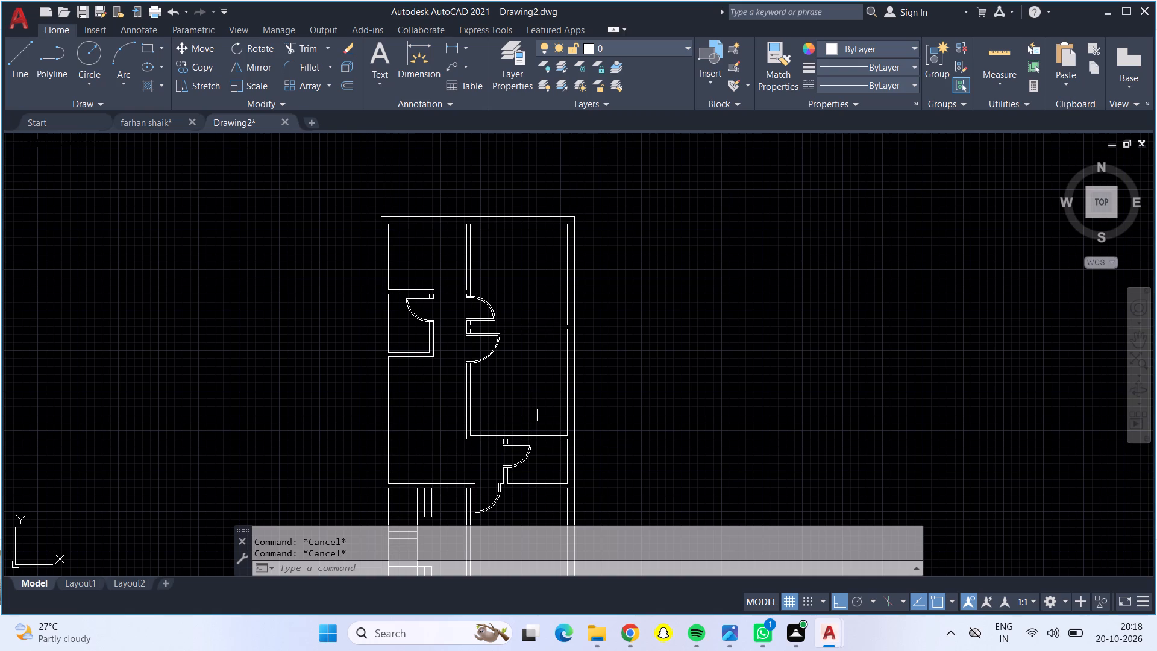
{"action": "key", "text": "Escape"}
Dimension the full outer width along the plan's top wall, placing the dimension line 2' above the wall.
{"action": "left_click", "coordinate": [424, 52]}
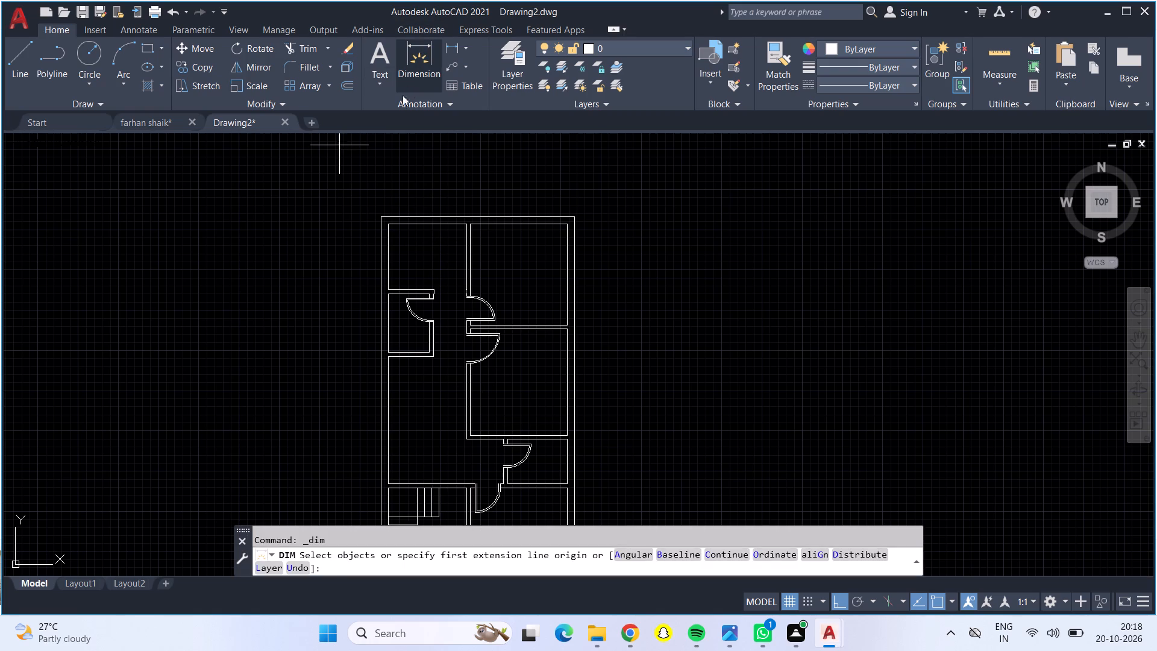
{"action": "scroll", "coordinate": [388, 217], "scroll_direction": "up", "scroll_amount": 2}
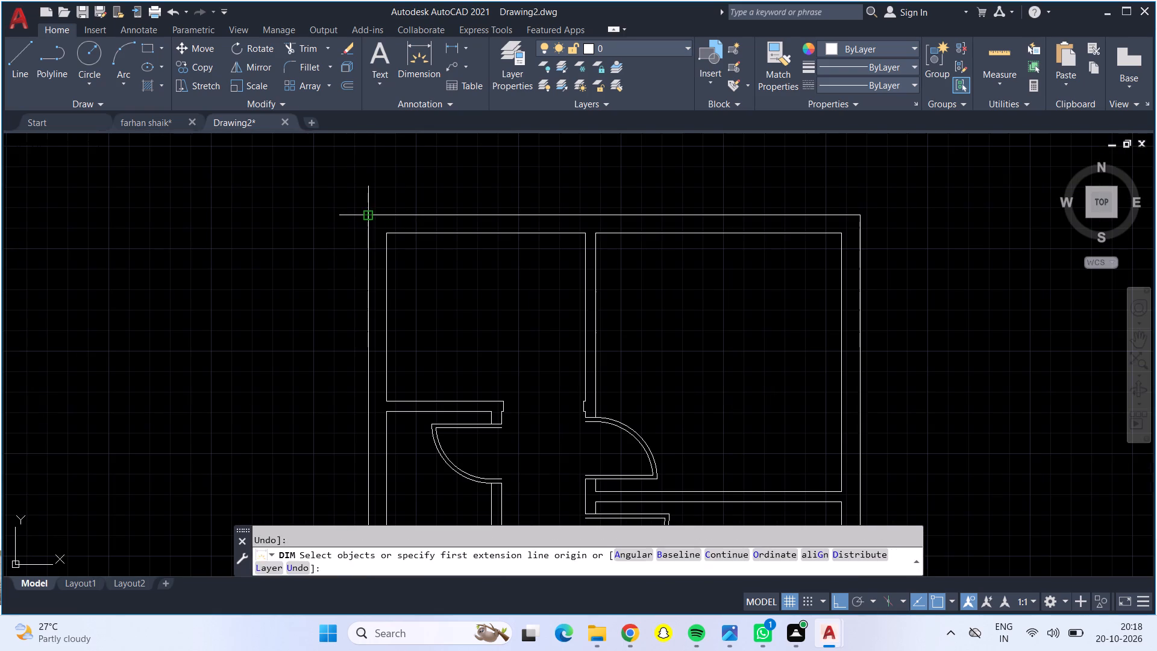
{"action": "left_click", "coordinate": [366, 219]}
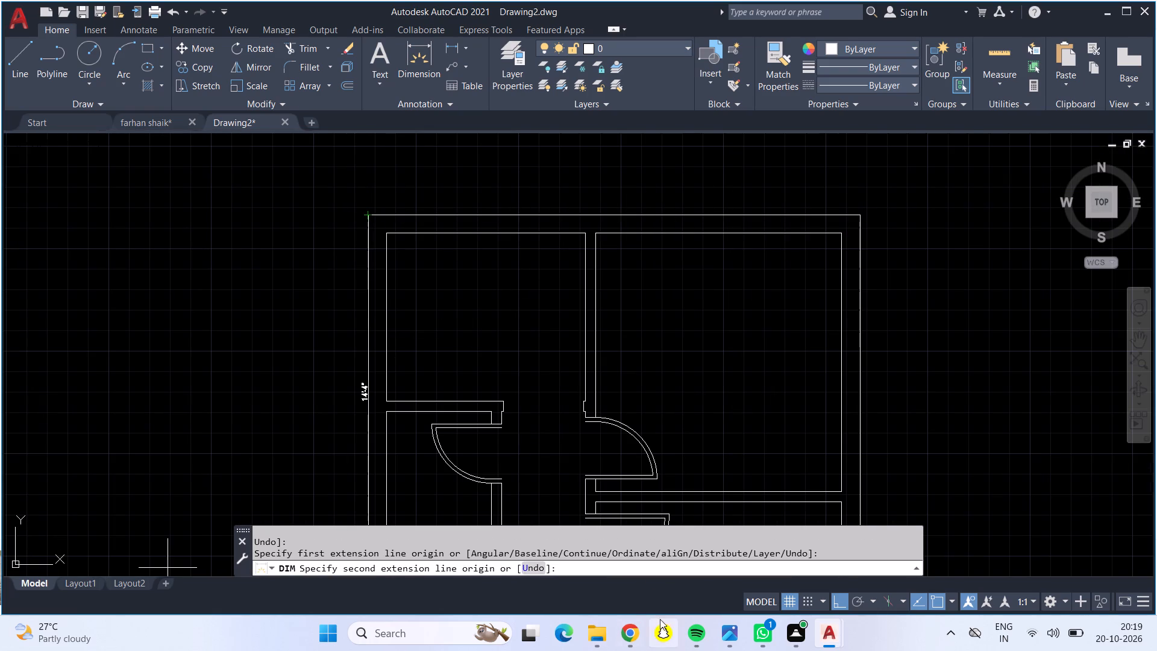
{"action": "left_click", "coordinate": [857, 215]}
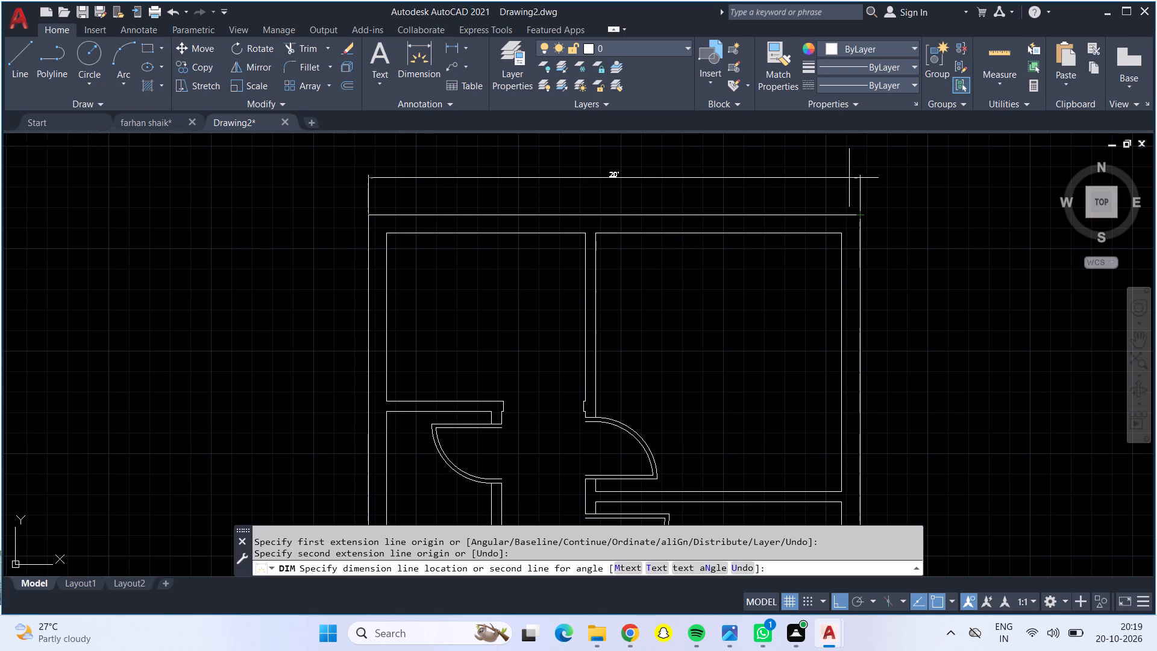
{"action": "type", "text": "2'"}
{"action": "key", "text": "Return"}
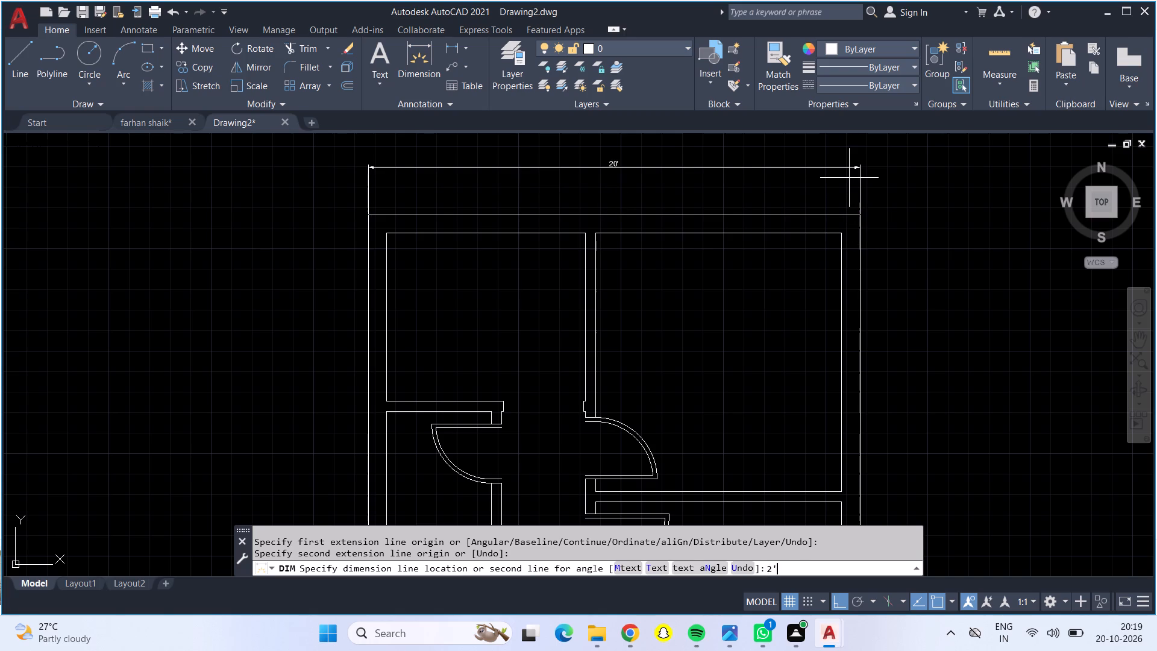
{"action": "key", "text": "Return"}
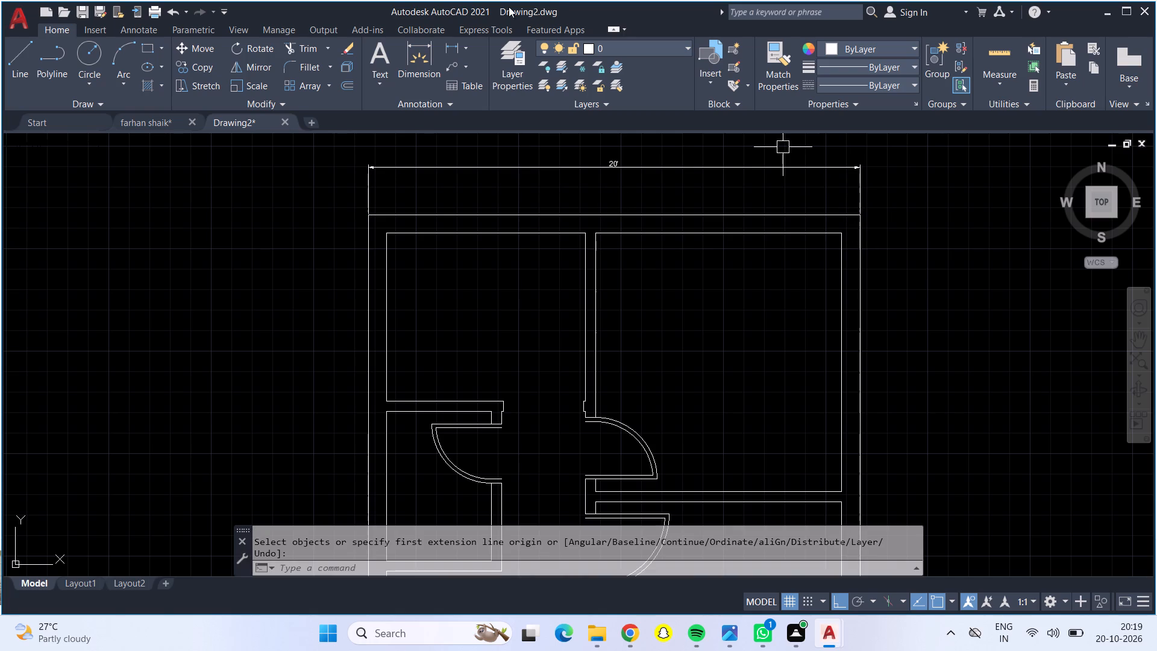
Dimension the full length of the right-hand outer wall from top to bottom corner, entering 2' for the dimension line's location.
{"action": "left_click", "coordinate": [431, 48]}
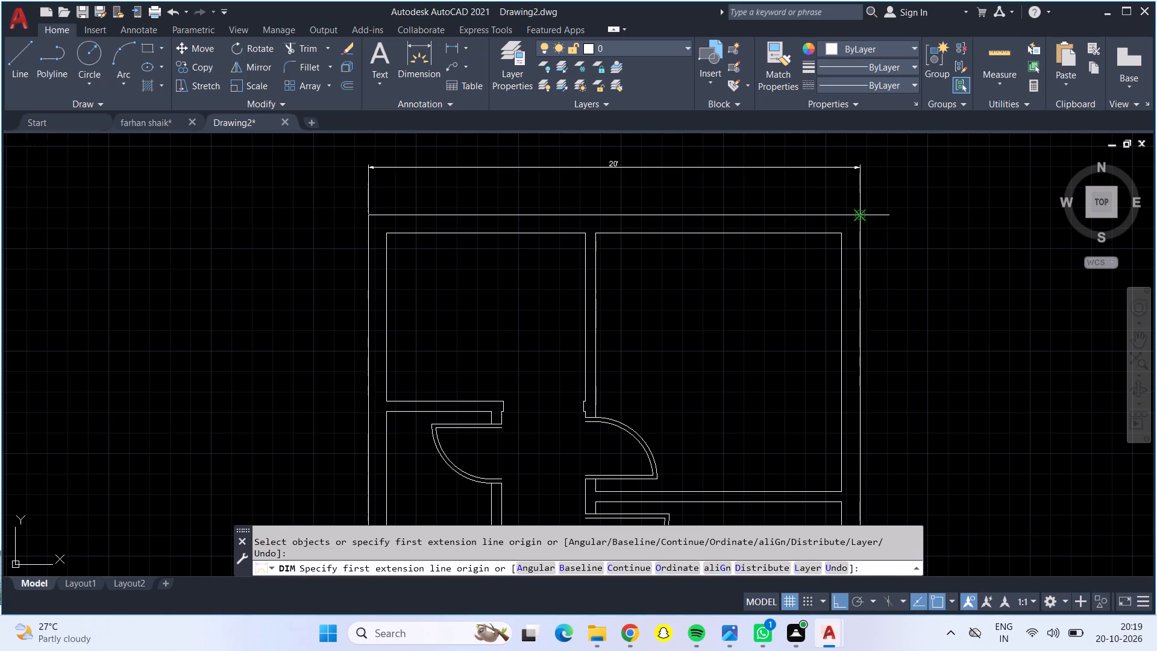
{"action": "left_click", "coordinate": [863, 215]}
{"action": "scroll", "coordinate": [860, 245], "scroll_direction": "down", "scroll_amount": 2}
{"action": "middle_click_drag", "start_coordinate": [879, 295], "coordinate": [806, 92]}
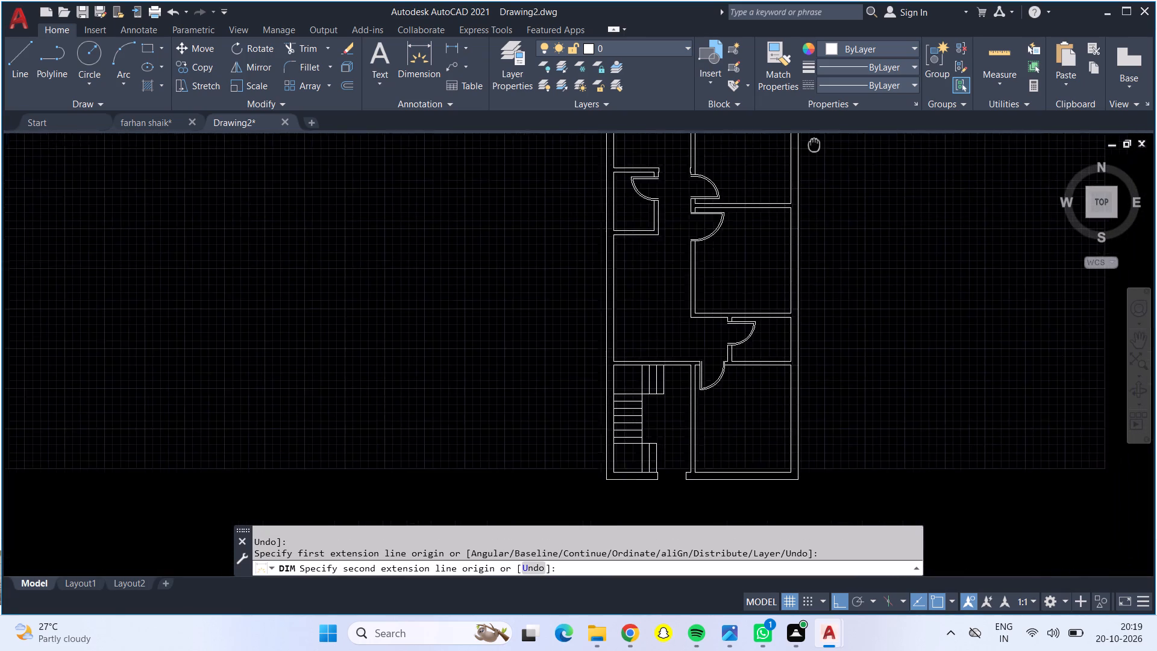
{"action": "middle_click_drag", "start_coordinate": [806, 92], "coordinate": [798, 13]}
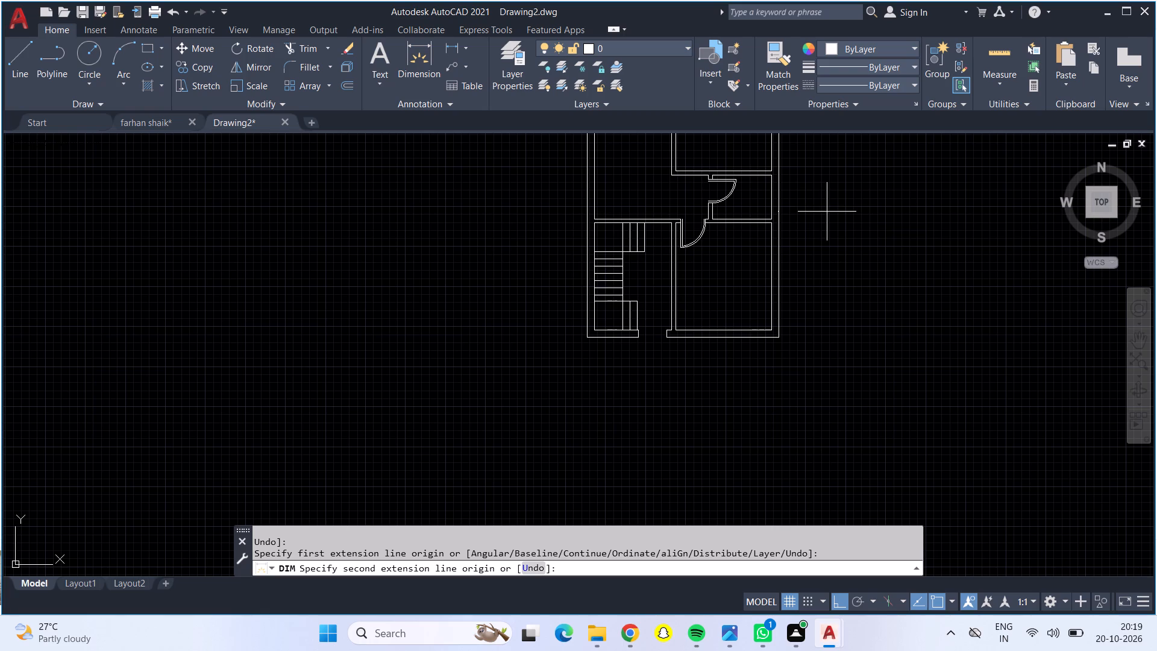
{"action": "scroll", "coordinate": [779, 335], "scroll_direction": "up", "scroll_amount": 2}
{"action": "scroll", "coordinate": [779, 335], "scroll_direction": "down", "scroll_amount": 1}
{"action": "scroll", "coordinate": [779, 335], "scroll_direction": "up", "scroll_amount": 1}
{"action": "left_click", "coordinate": [776, 341]}
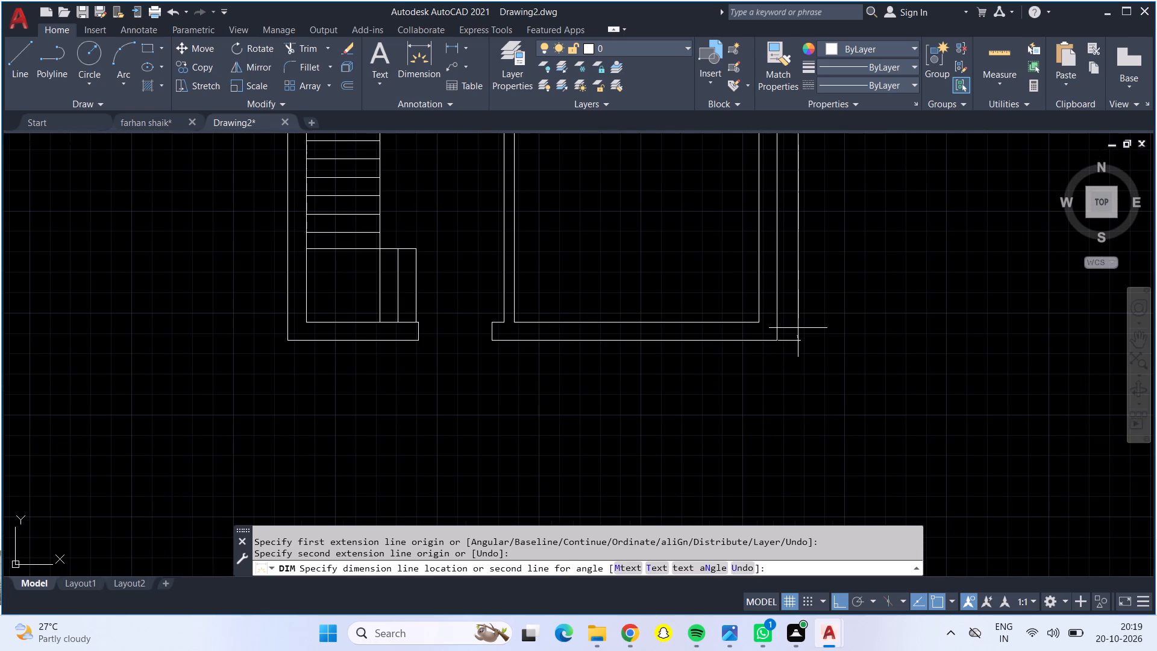
{"action": "scroll", "coordinate": [798, 328], "scroll_direction": "down", "scroll_amount": 2}
{"action": "type", "text": "2'"}
{"action": "key", "text": "Return"}
{"action": "key", "text": "Return"}
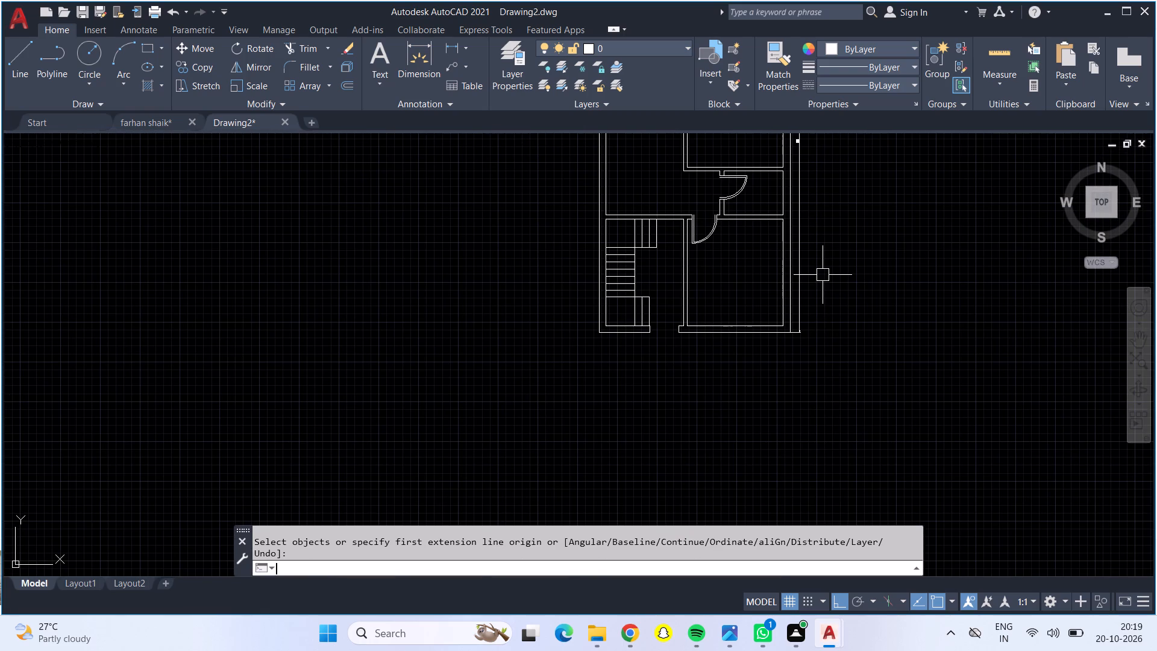
Offset the upper left-hand room's inner top and left wall lines 2'5" into the room.
{"action": "scroll", "coordinate": [823, 275], "scroll_direction": "down", "scroll_amount": 2}
{"action": "scroll", "coordinate": [778, 174], "scroll_direction": "up", "scroll_amount": 1}
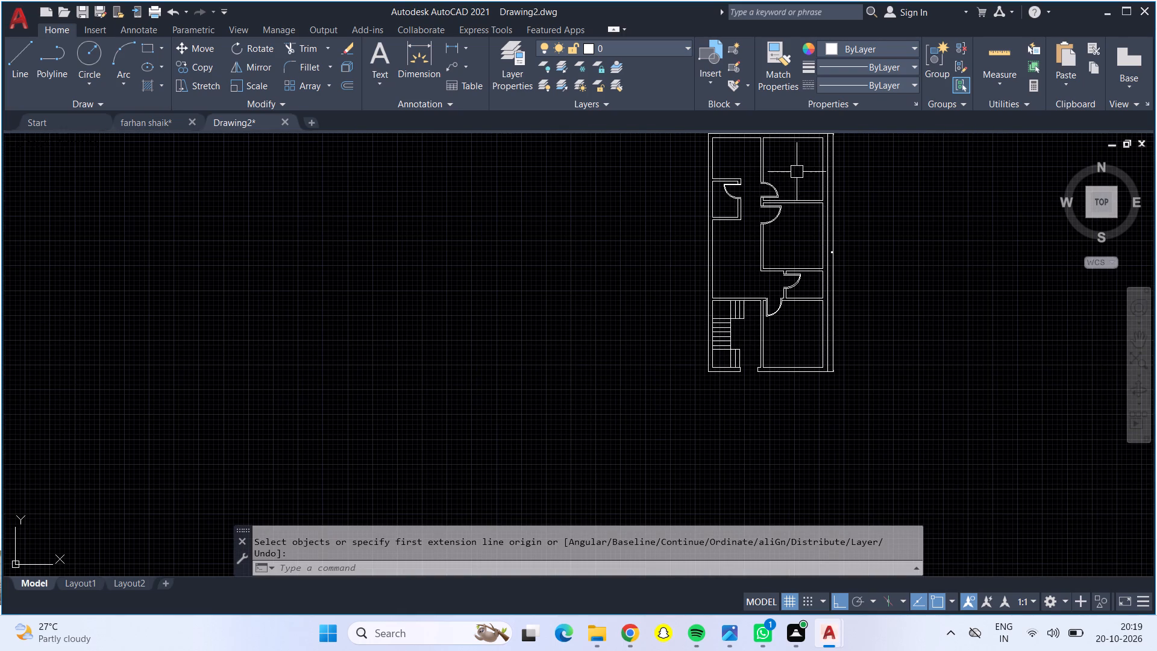
{"action": "middle_click_drag", "start_coordinate": [798, 170], "coordinate": [779, 304]}
{"action": "scroll", "coordinate": [779, 304], "scroll_direction": "up", "scroll_amount": 2}
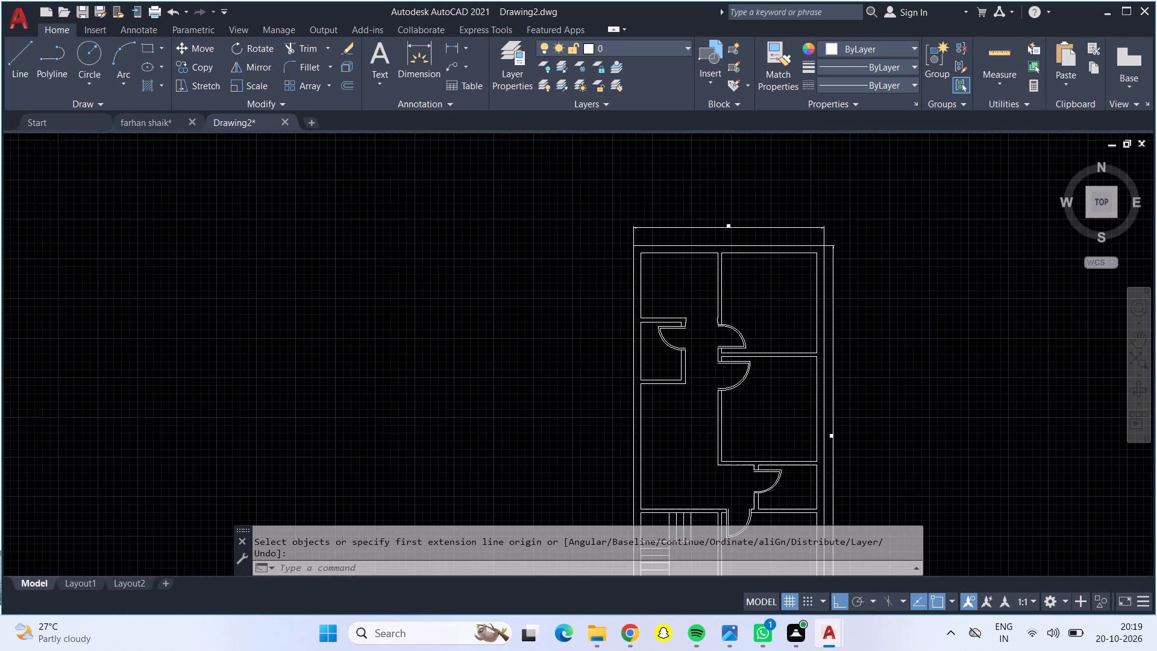
{"action": "scroll", "coordinate": [779, 304], "scroll_direction": "up", "scroll_amount": 1}
{"action": "scroll", "coordinate": [779, 304], "scroll_direction": "down", "scroll_amount": 1}
{"action": "middle_click", "coordinate": [779, 304]}
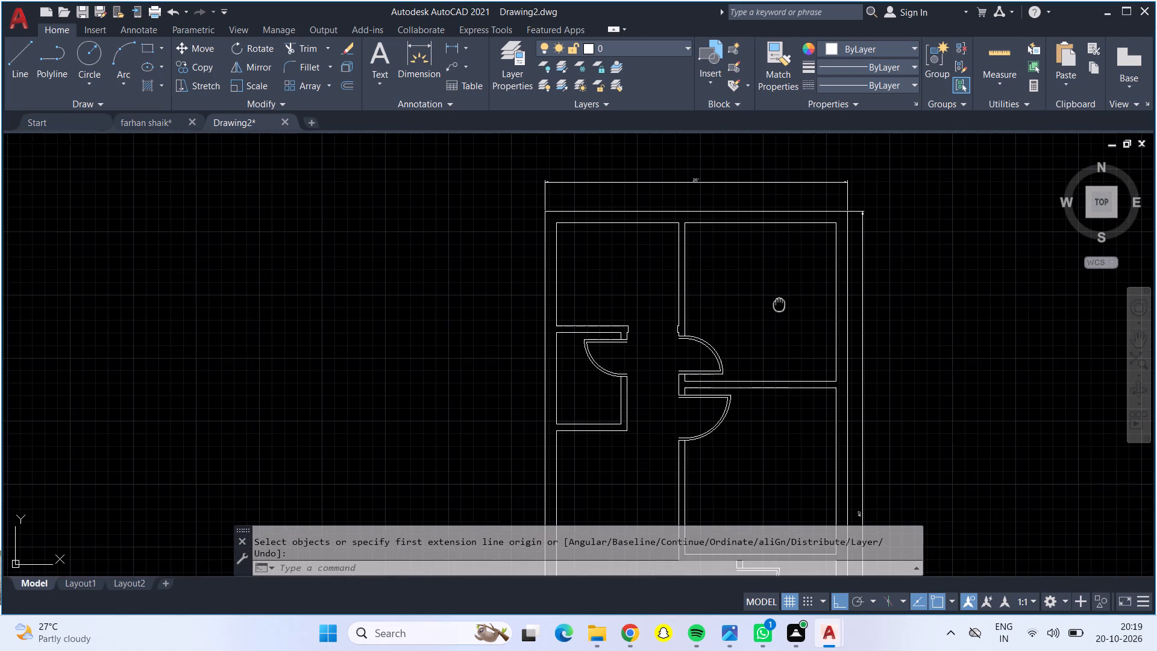
{"action": "key", "text": "Escape"}
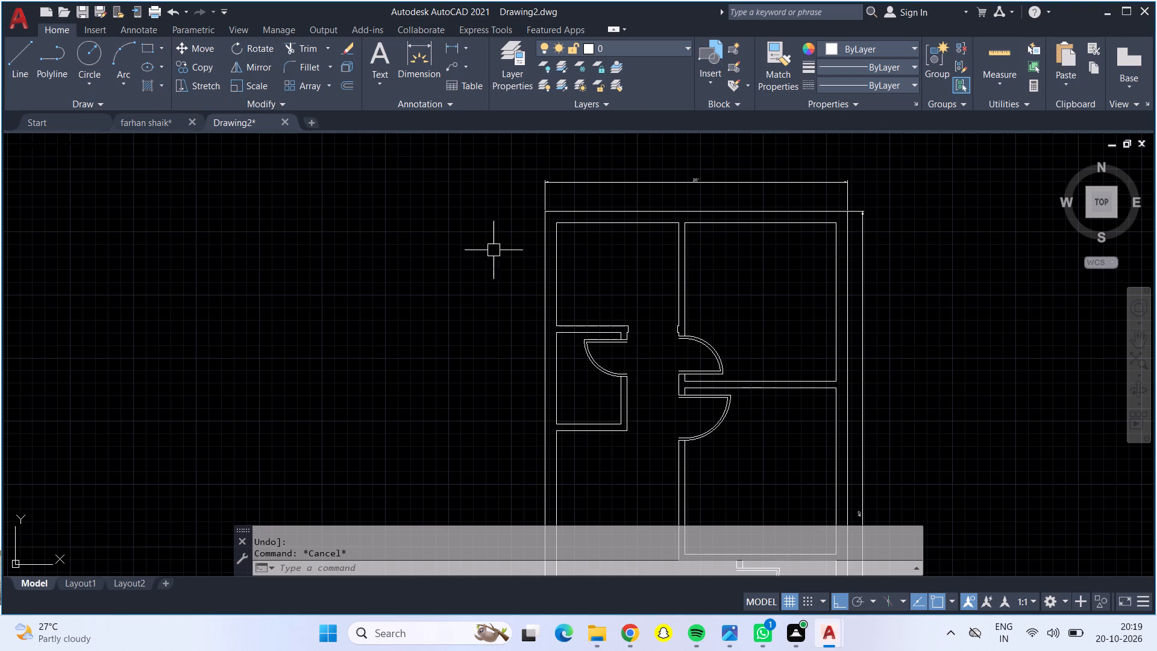
{"action": "key", "text": "o"}
{"action": "key", "text": "Return"}
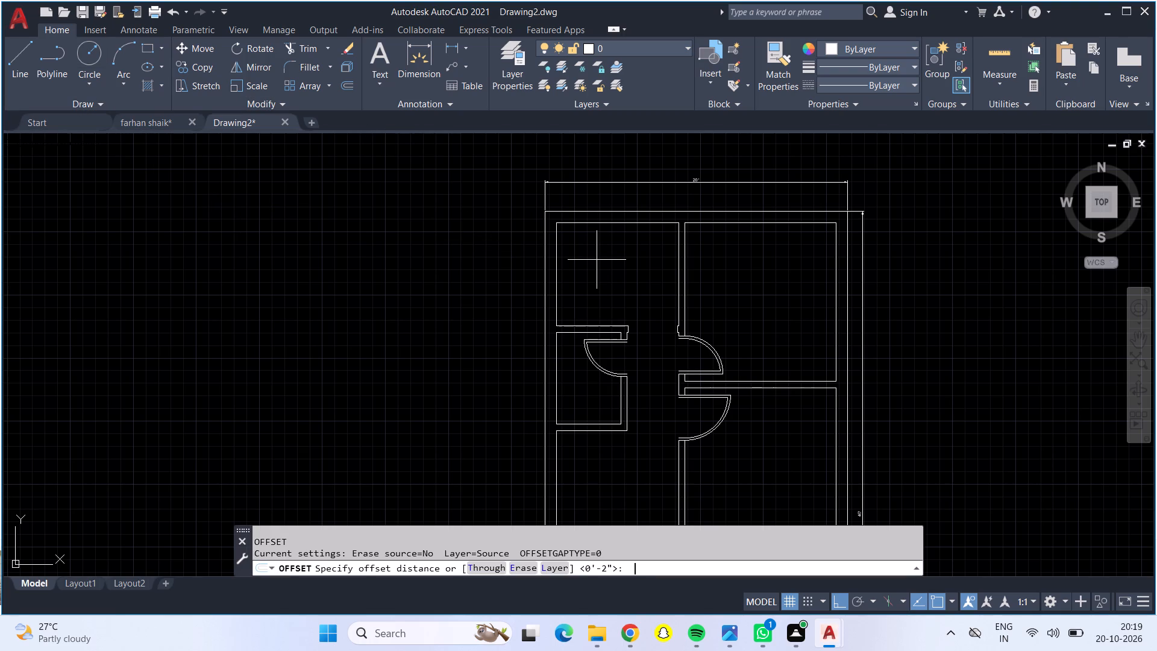
{"action": "type", "text": "2'5\""}
{"action": "key", "text": "Return"}
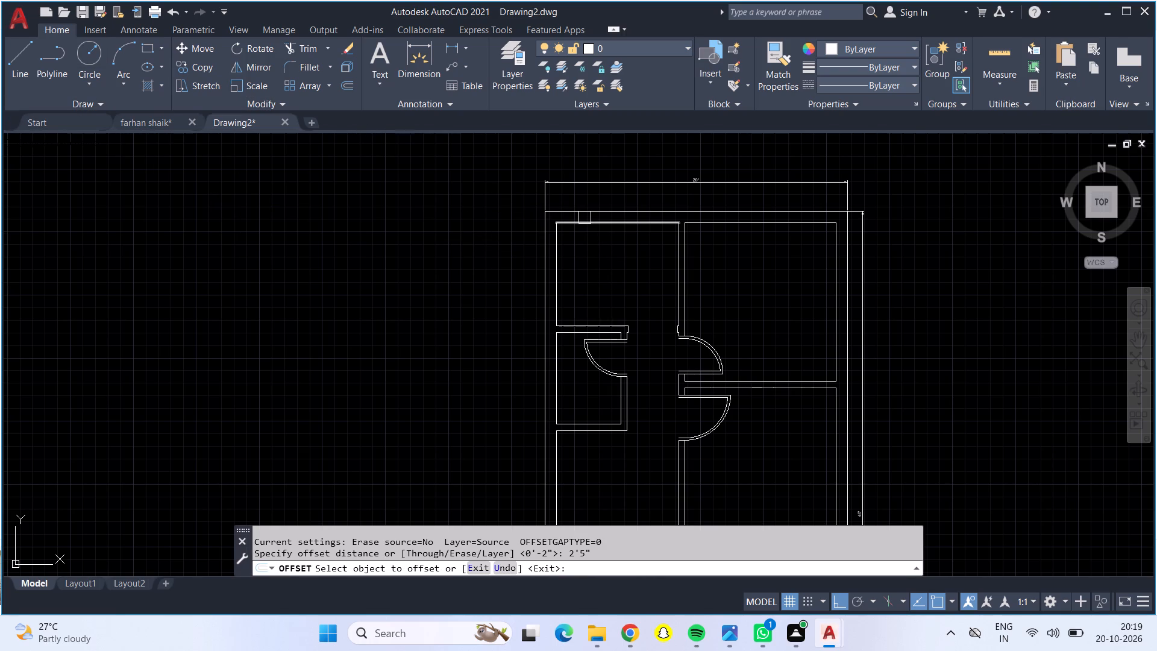
{"action": "left_click", "coordinate": [585, 224]}
{"action": "left_click", "coordinate": [592, 250]}
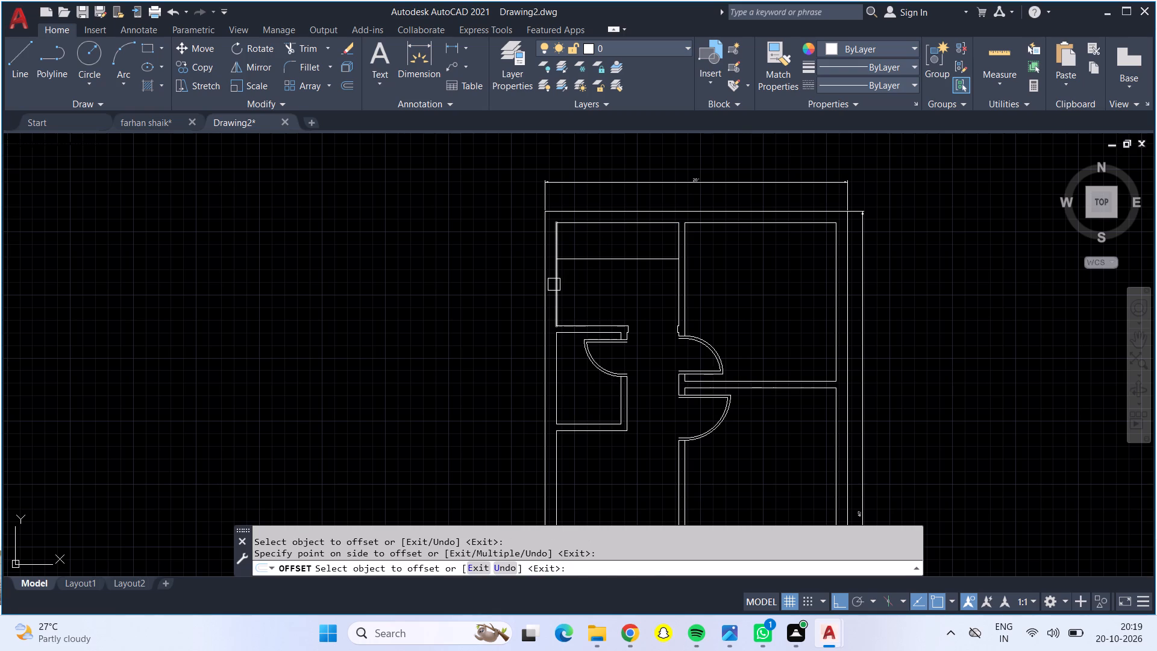
{"action": "left_click", "coordinate": [554, 285]}
{"action": "left_click", "coordinate": [613, 295]}
{"action": "key", "text": "Escape"}
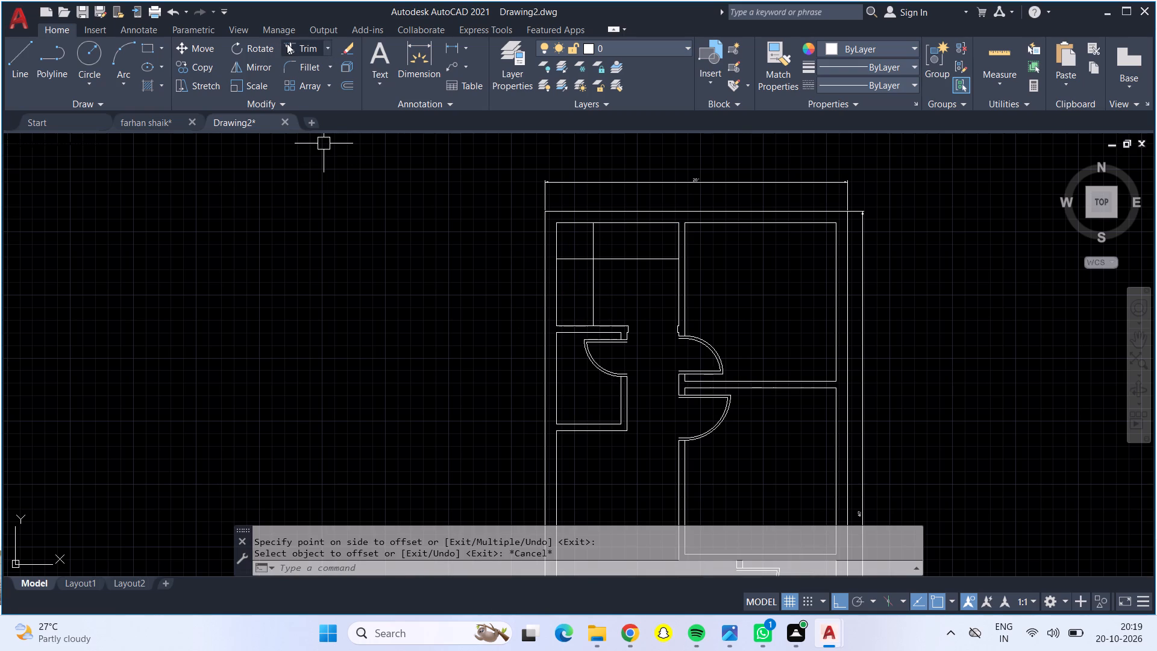
Trim the horizontal offset line left of the crossing and the vertical offset line above it in the upper left-hand room.
{"action": "left_click", "coordinate": [287, 43]}
{"action": "left_click", "coordinate": [563, 256]}
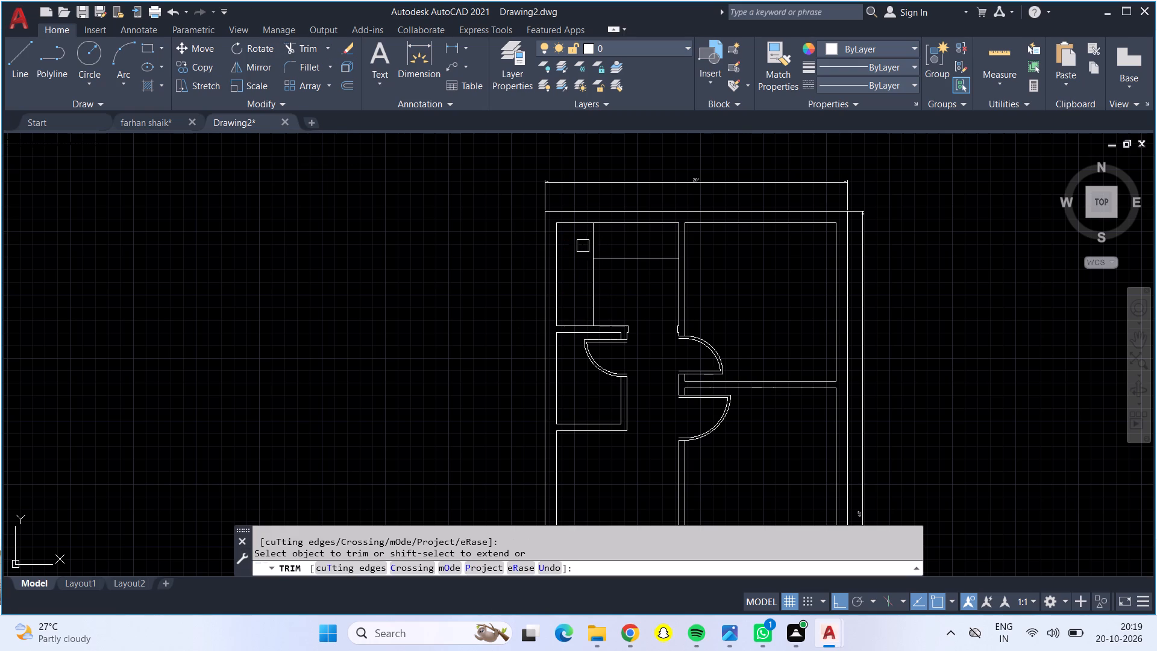
{"action": "left_click", "coordinate": [594, 243]}
{"action": "scroll", "coordinate": [596, 246], "scroll_direction": "down", "scroll_amount": 1}
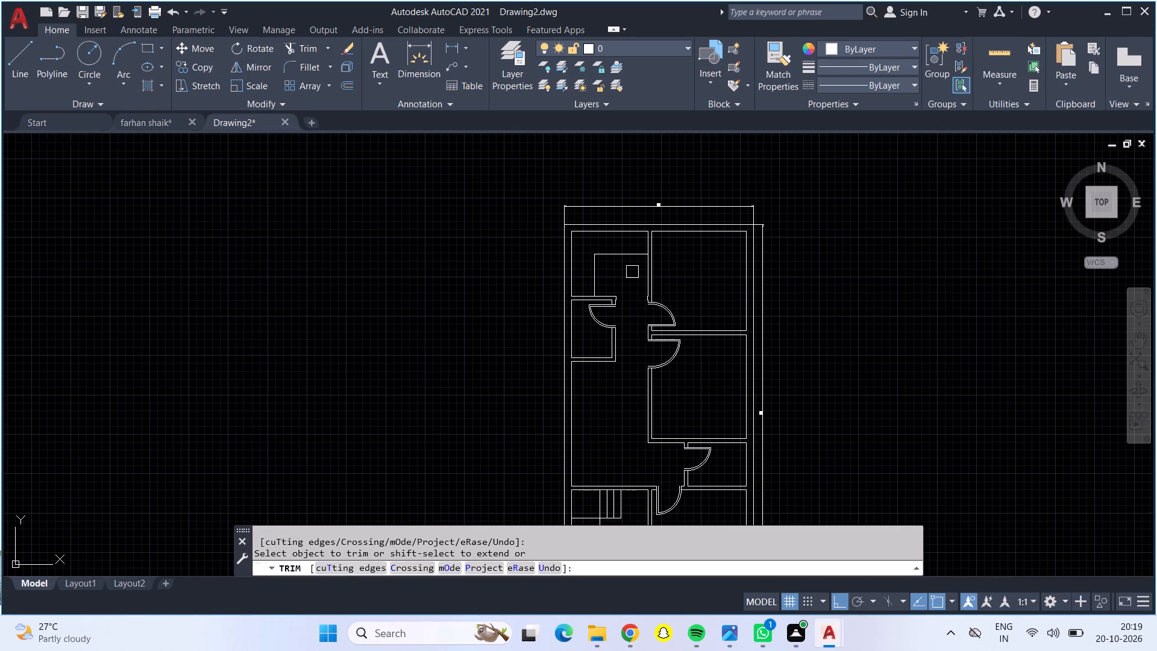
{"action": "key", "text": "Escape"}
Draw connected lines outside the right-hand wall: 4' down, two 9" segments right, 4' up, and 9" back left.
{"action": "middle_click_drag", "start_coordinate": [633, 271], "coordinate": [606, 225]}
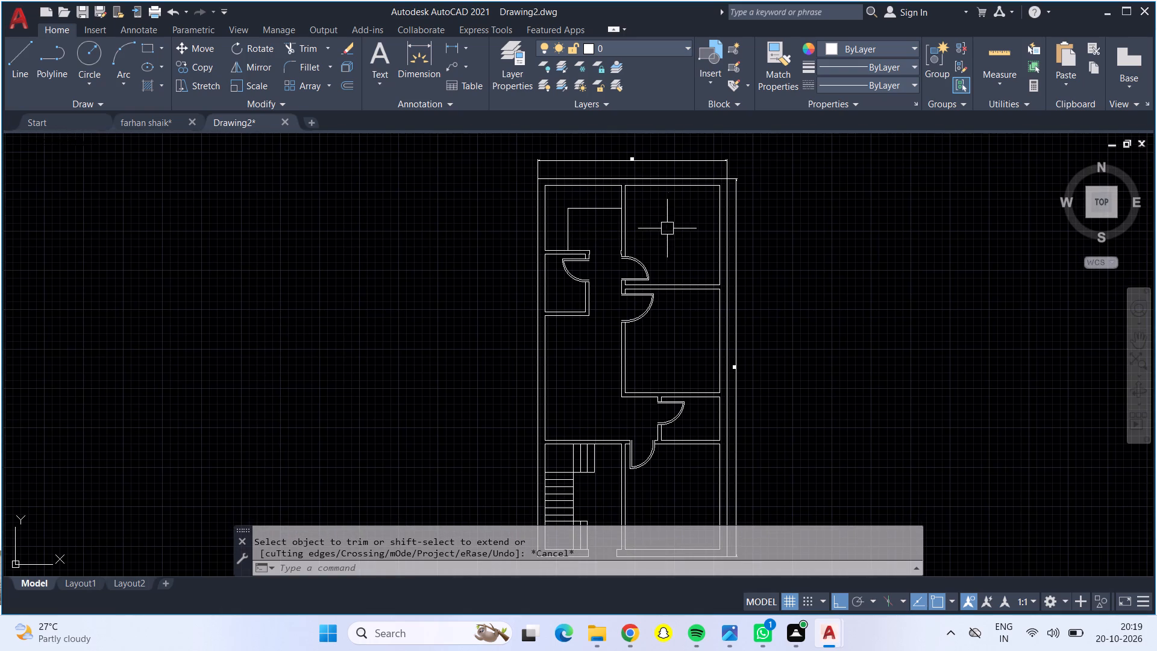
{"action": "left_click", "coordinate": [23, 49]}
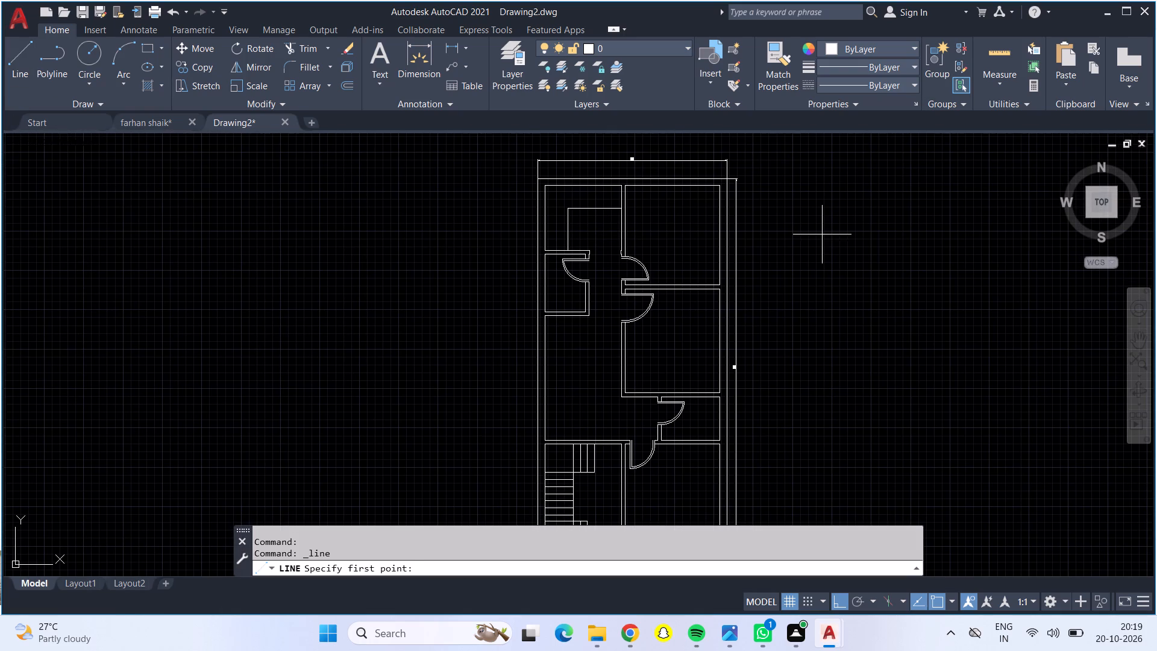
{"action": "left_click", "coordinate": [824, 226]}
{"action": "type", "text": "4'"}
{"action": "key", "text": "Return"}
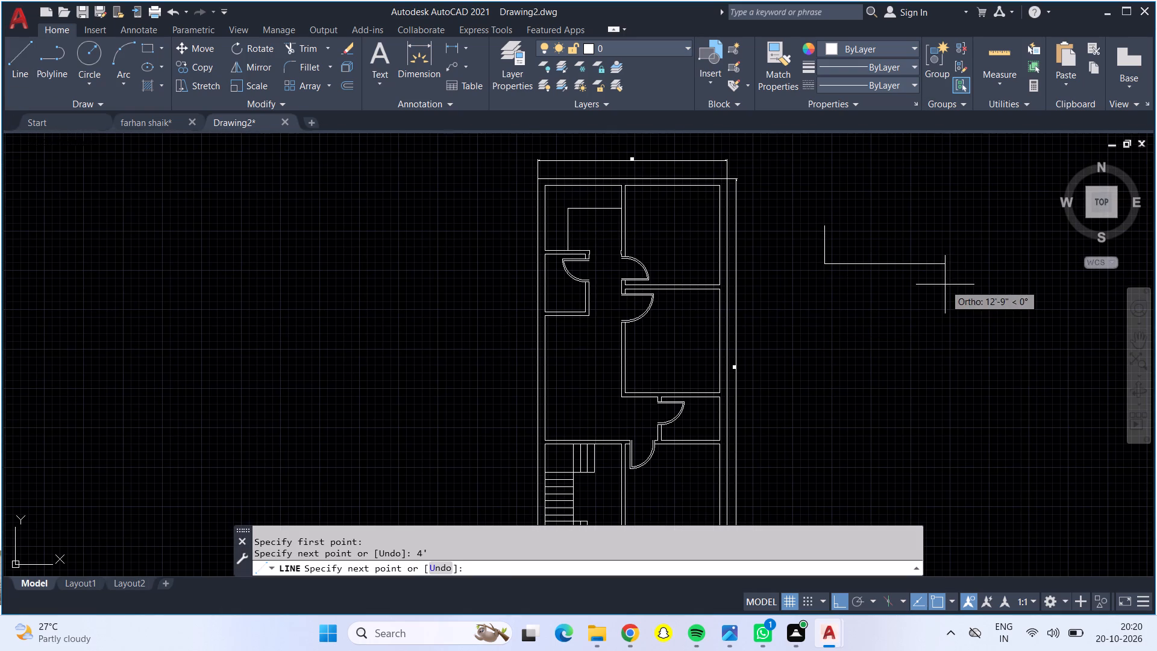
{"action": "key", "text": "9"}
{"action": "key", "text": "Return"}
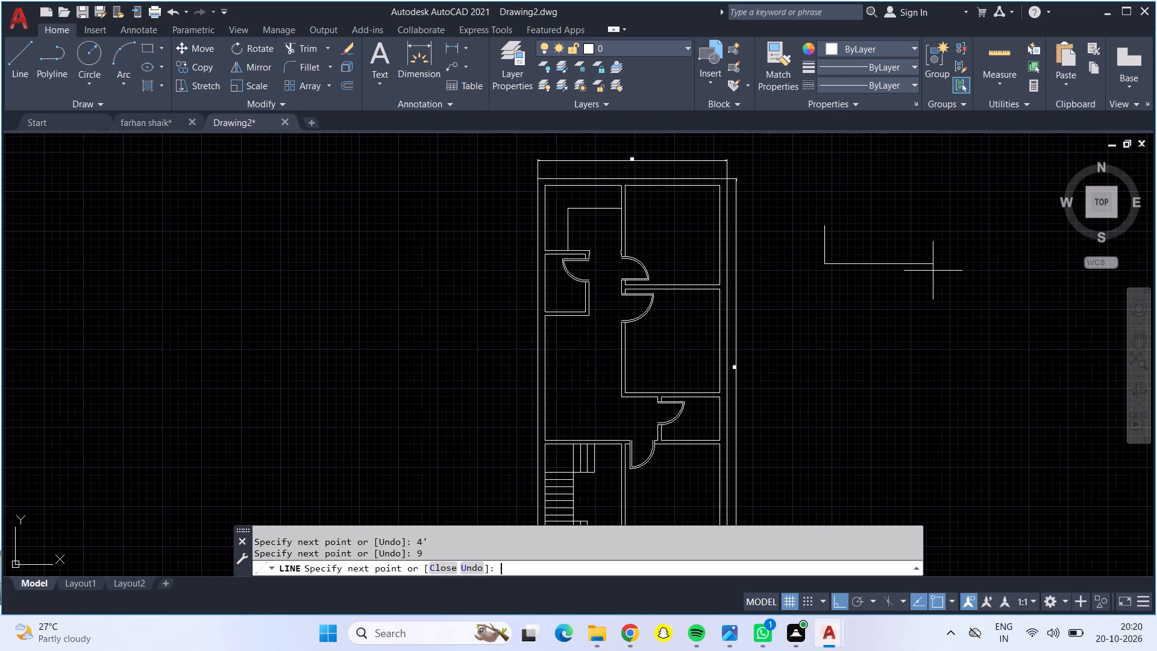
{"action": "key", "text": "shift+quotedbl"}
{"action": "key", "text": "BackSpace"}
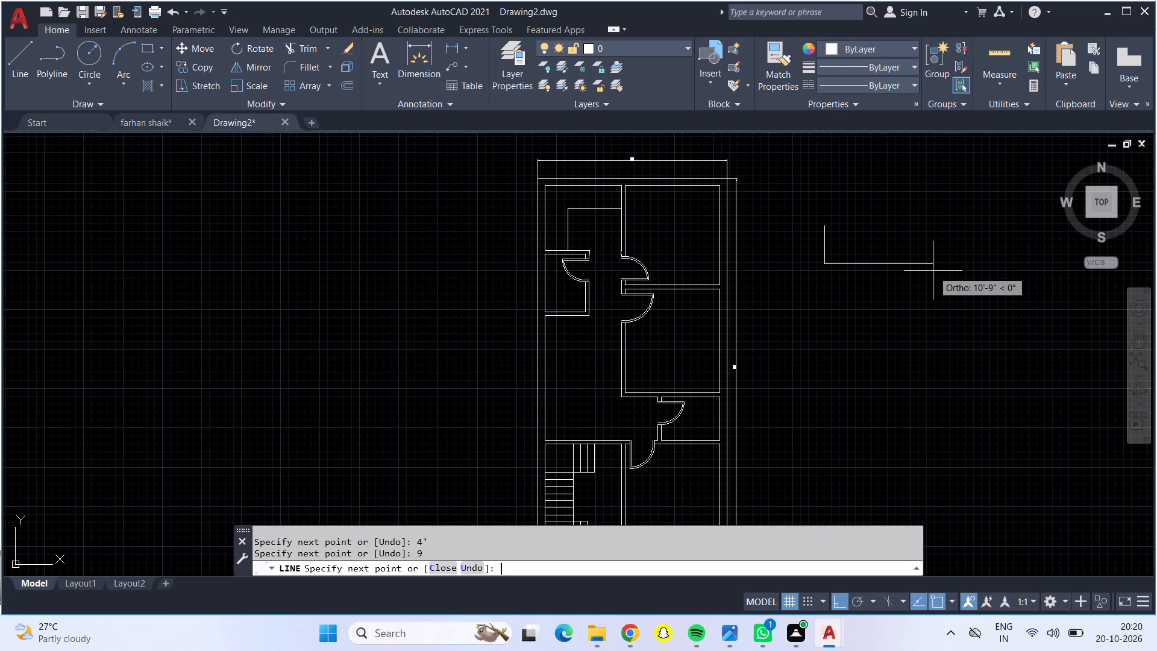
{"action": "type", "text": "9\""}
{"action": "key", "text": "Return"}
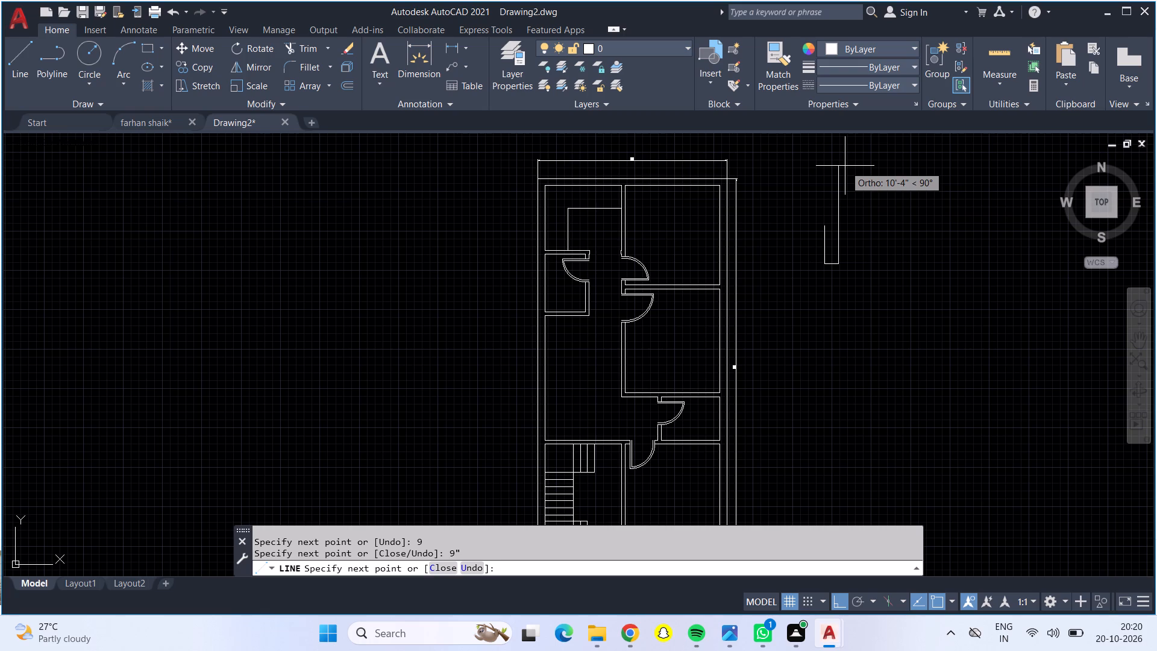
{"action": "type", "text": "4'"}
{"action": "key", "text": "Return"}
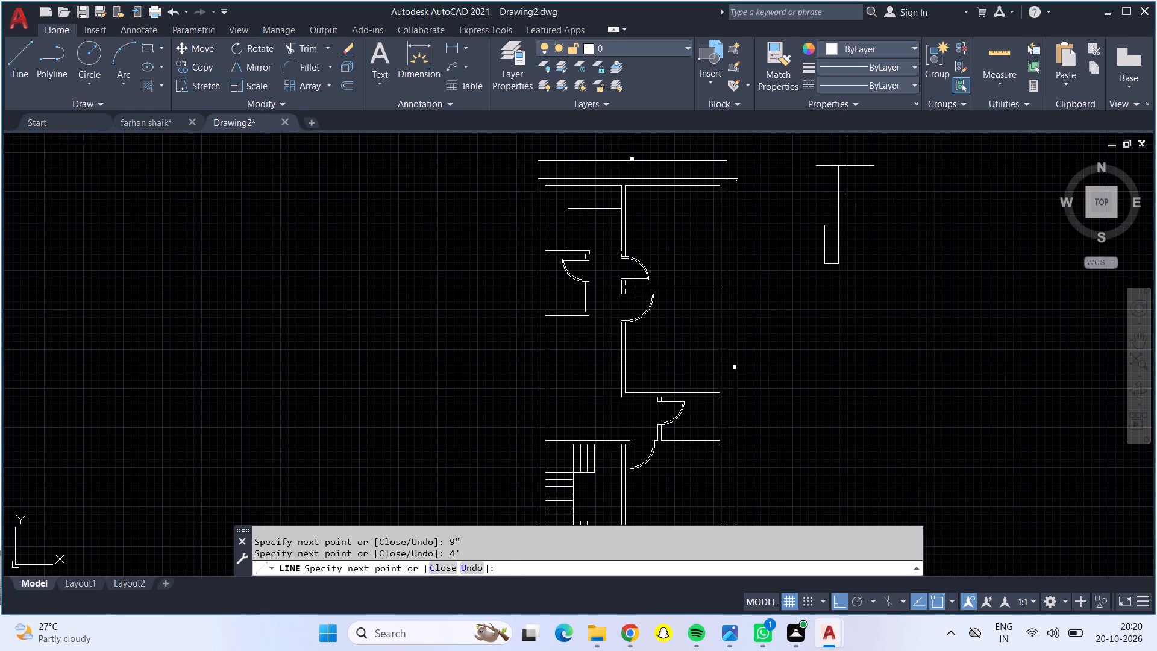
{"action": "type", "text": "9\""}
{"action": "key", "text": "Return"}
{"action": "key", "text": "Escape"}
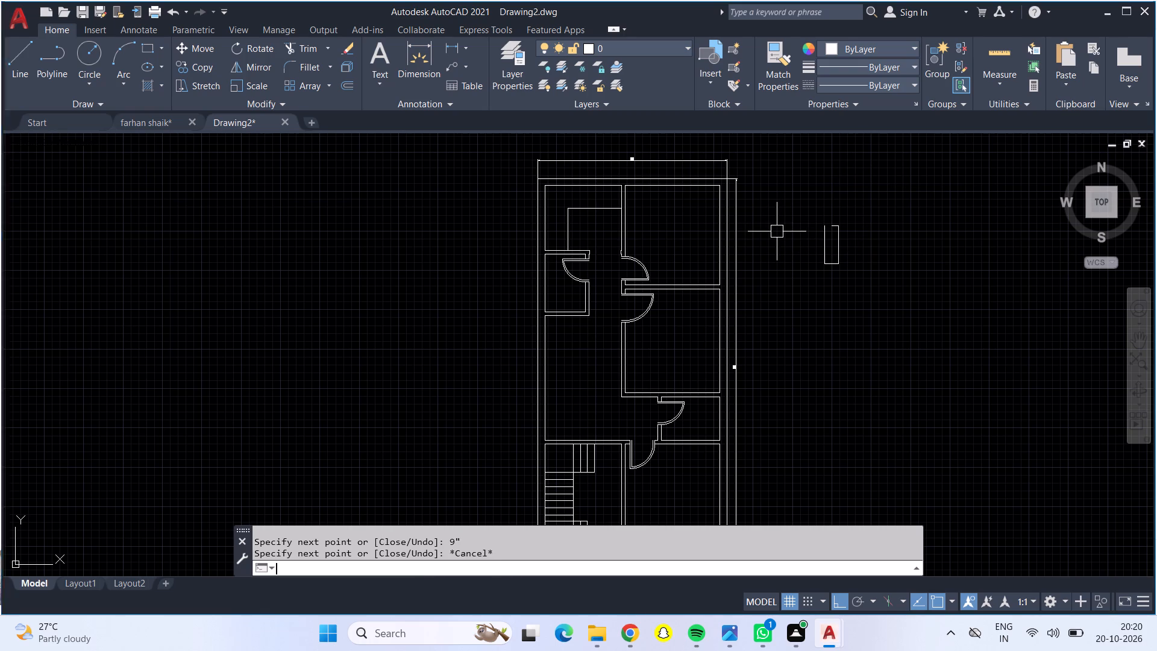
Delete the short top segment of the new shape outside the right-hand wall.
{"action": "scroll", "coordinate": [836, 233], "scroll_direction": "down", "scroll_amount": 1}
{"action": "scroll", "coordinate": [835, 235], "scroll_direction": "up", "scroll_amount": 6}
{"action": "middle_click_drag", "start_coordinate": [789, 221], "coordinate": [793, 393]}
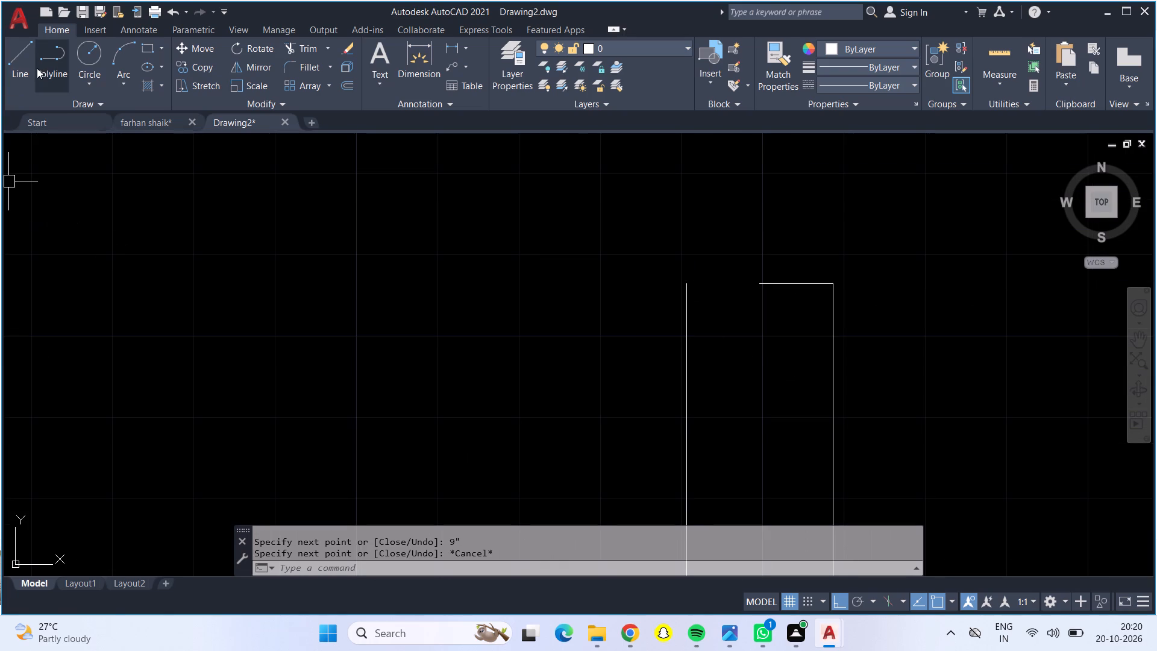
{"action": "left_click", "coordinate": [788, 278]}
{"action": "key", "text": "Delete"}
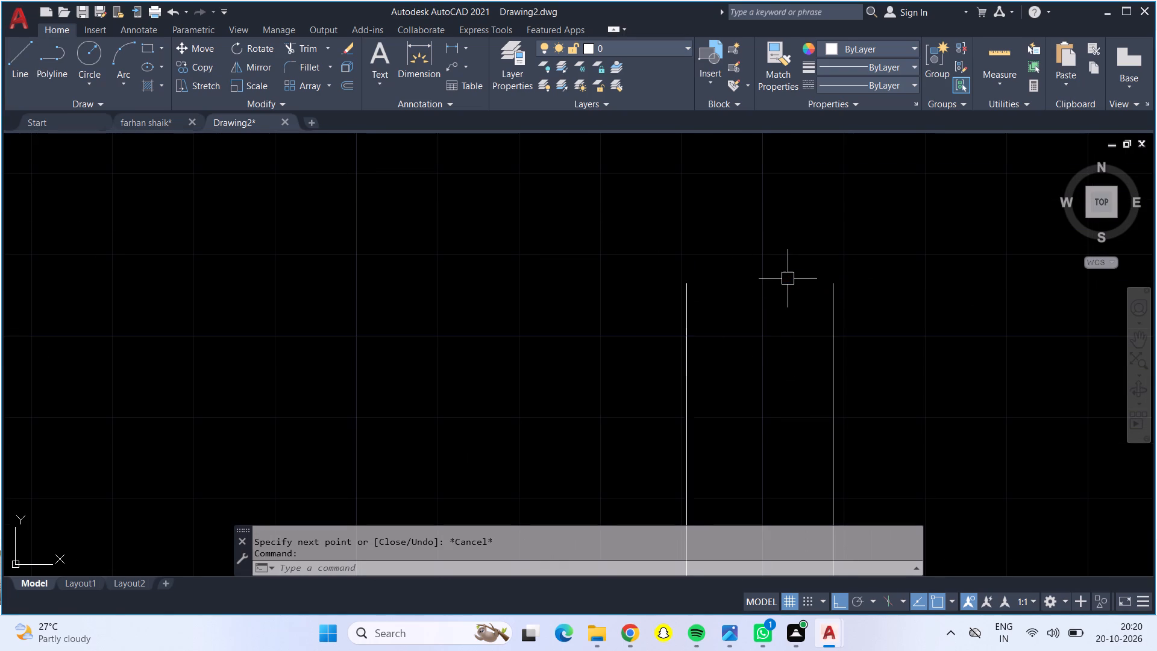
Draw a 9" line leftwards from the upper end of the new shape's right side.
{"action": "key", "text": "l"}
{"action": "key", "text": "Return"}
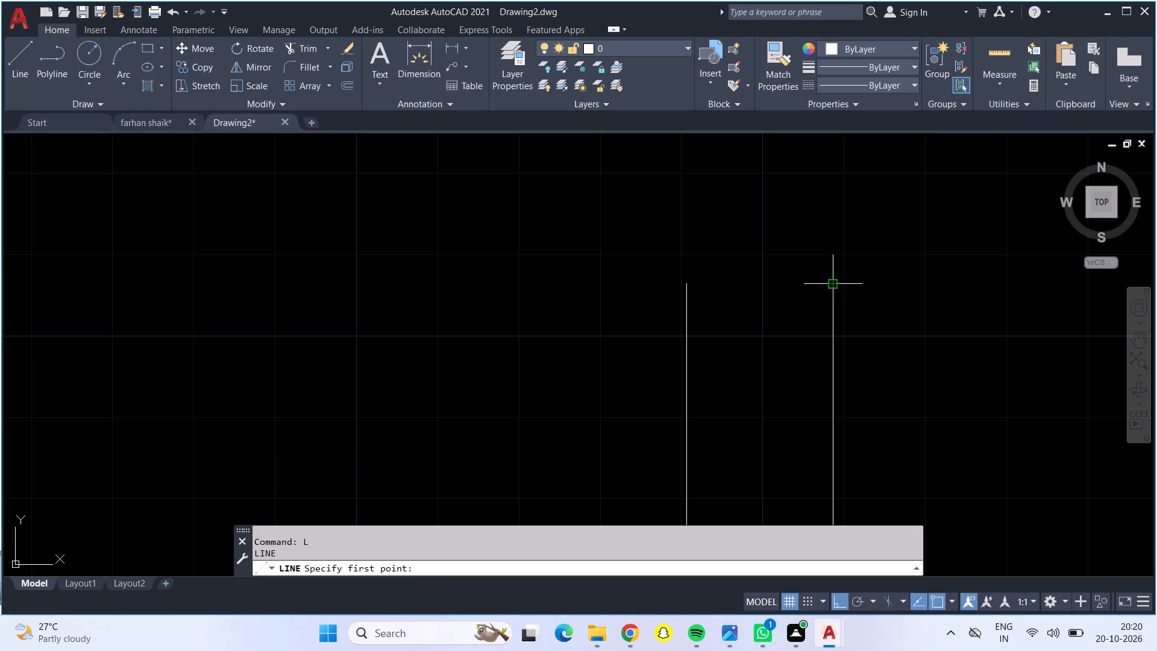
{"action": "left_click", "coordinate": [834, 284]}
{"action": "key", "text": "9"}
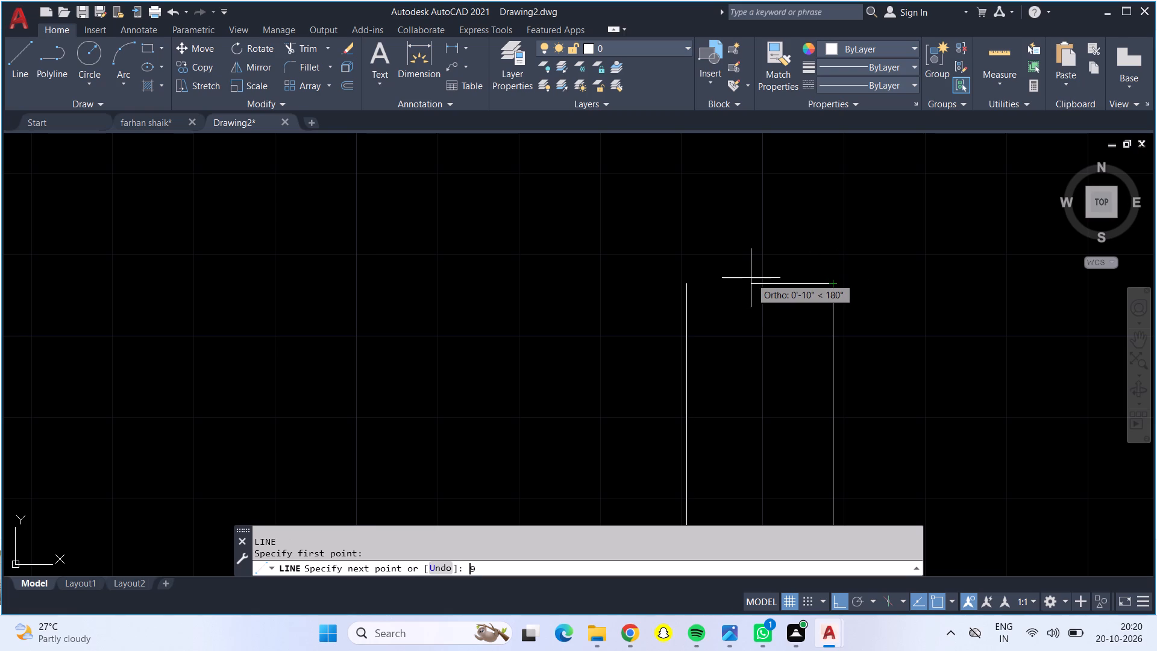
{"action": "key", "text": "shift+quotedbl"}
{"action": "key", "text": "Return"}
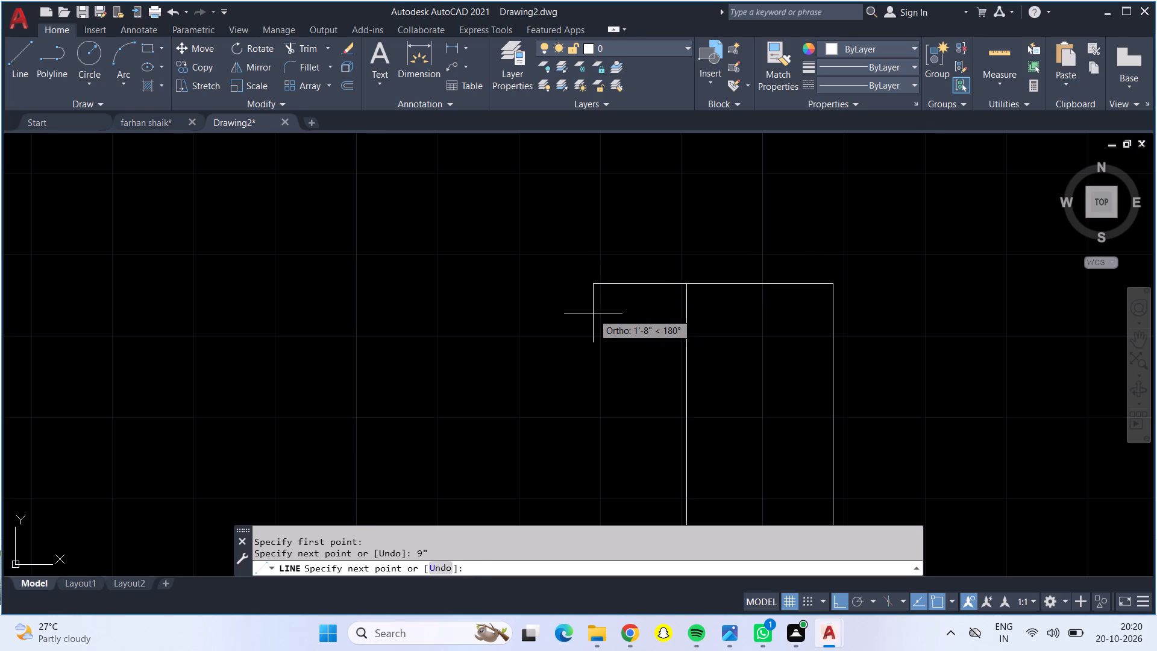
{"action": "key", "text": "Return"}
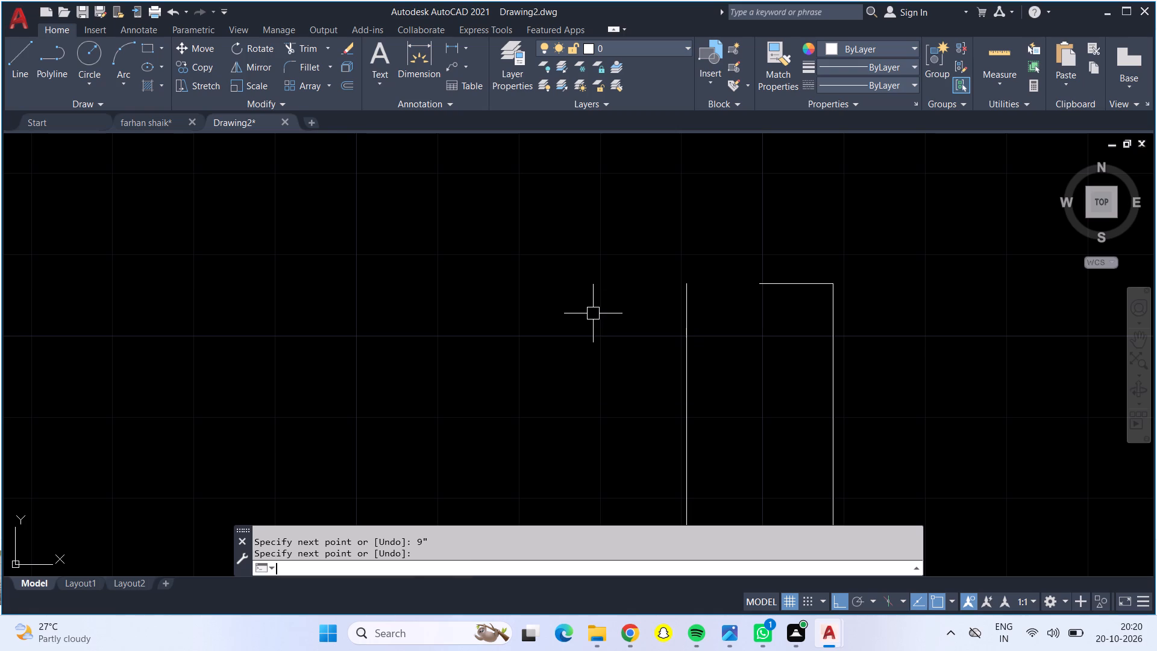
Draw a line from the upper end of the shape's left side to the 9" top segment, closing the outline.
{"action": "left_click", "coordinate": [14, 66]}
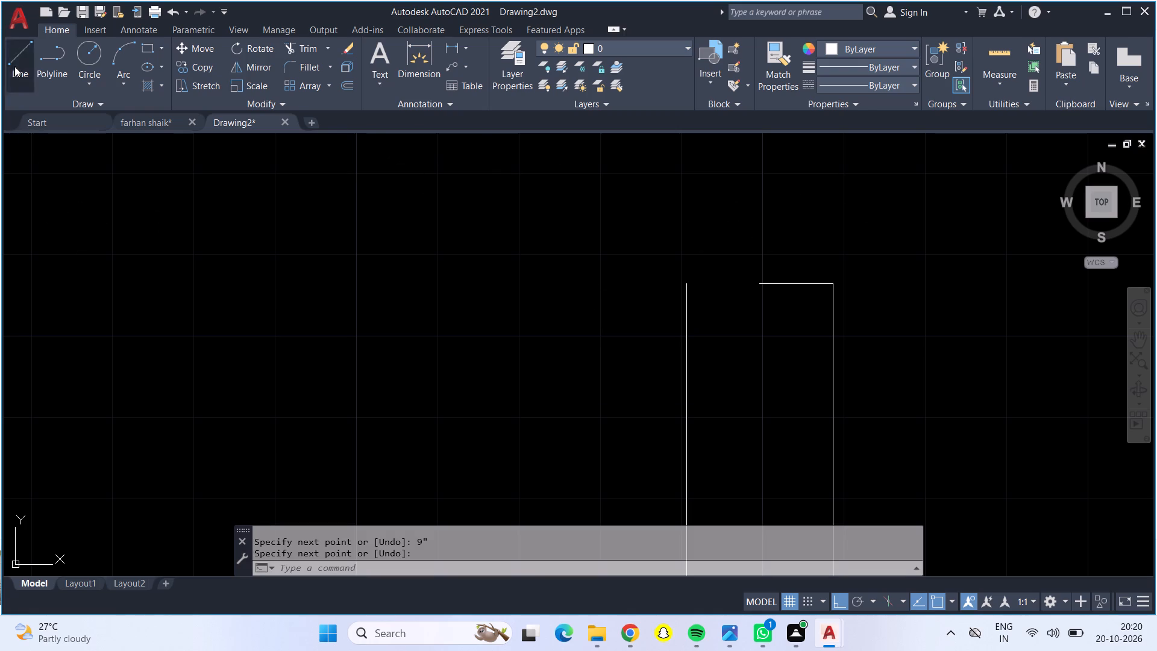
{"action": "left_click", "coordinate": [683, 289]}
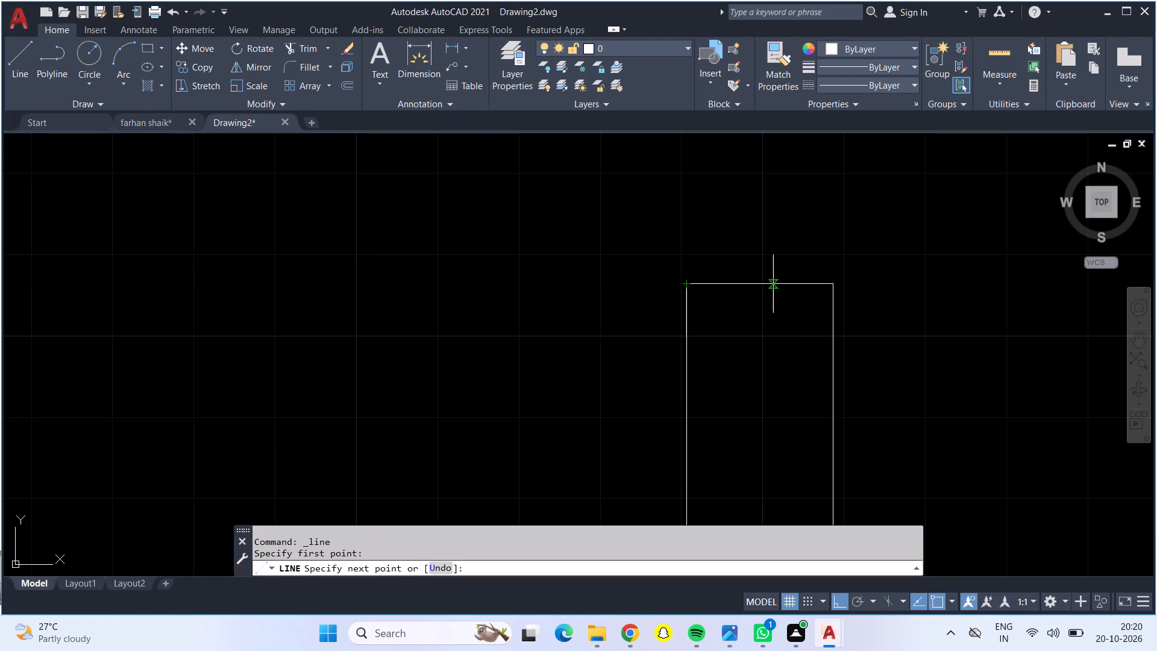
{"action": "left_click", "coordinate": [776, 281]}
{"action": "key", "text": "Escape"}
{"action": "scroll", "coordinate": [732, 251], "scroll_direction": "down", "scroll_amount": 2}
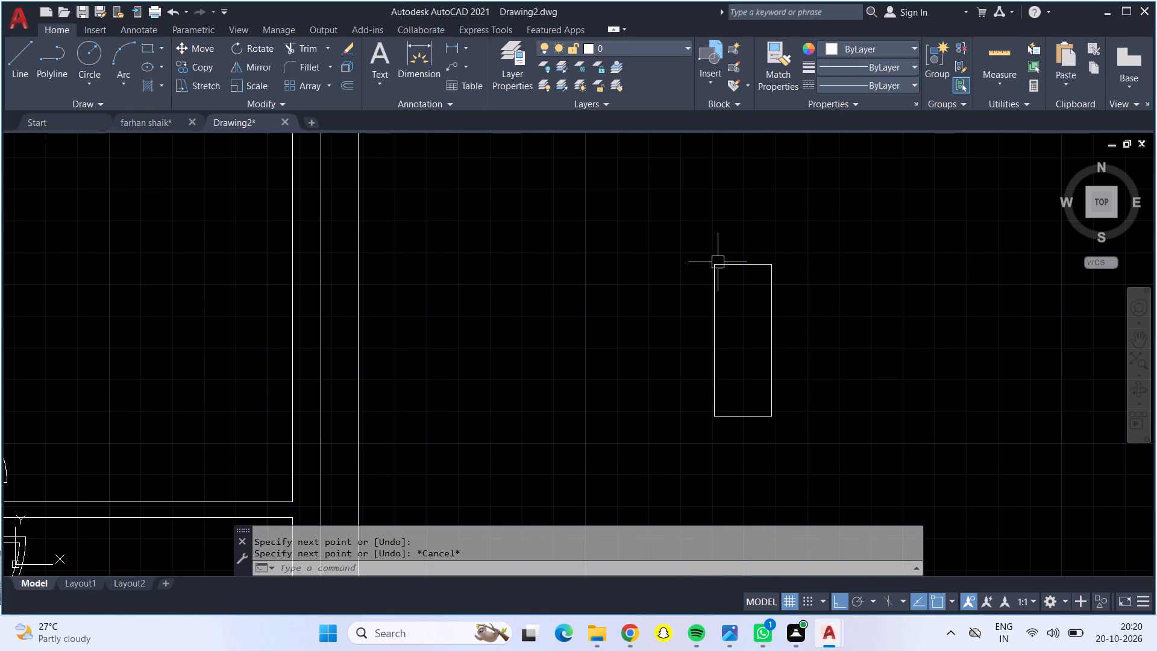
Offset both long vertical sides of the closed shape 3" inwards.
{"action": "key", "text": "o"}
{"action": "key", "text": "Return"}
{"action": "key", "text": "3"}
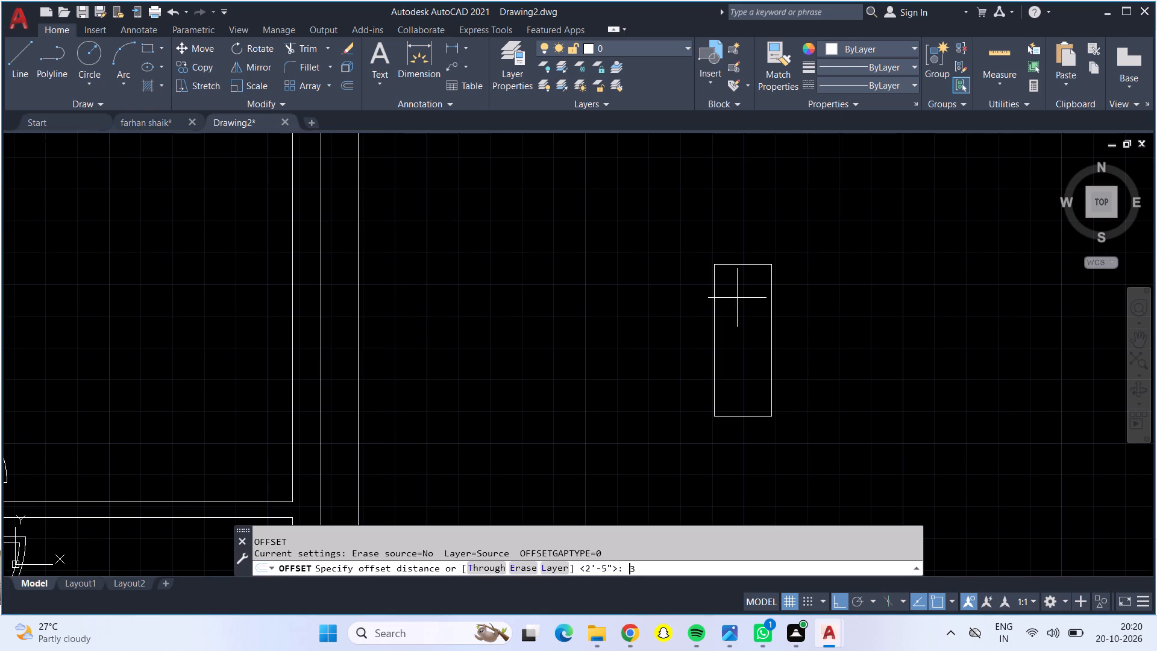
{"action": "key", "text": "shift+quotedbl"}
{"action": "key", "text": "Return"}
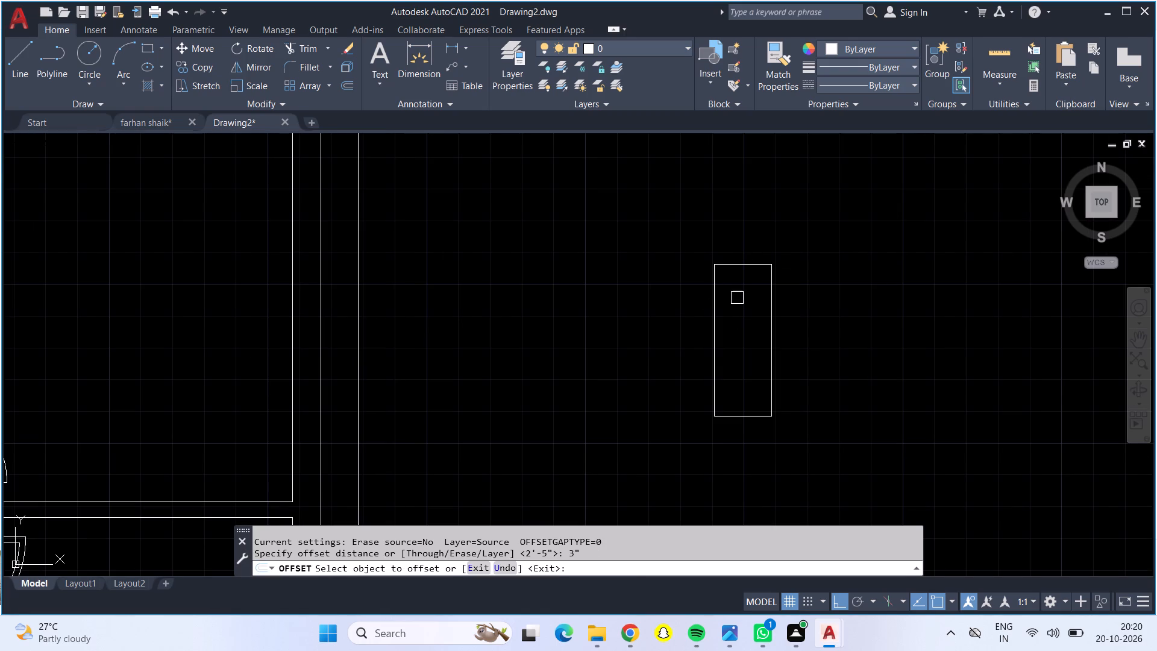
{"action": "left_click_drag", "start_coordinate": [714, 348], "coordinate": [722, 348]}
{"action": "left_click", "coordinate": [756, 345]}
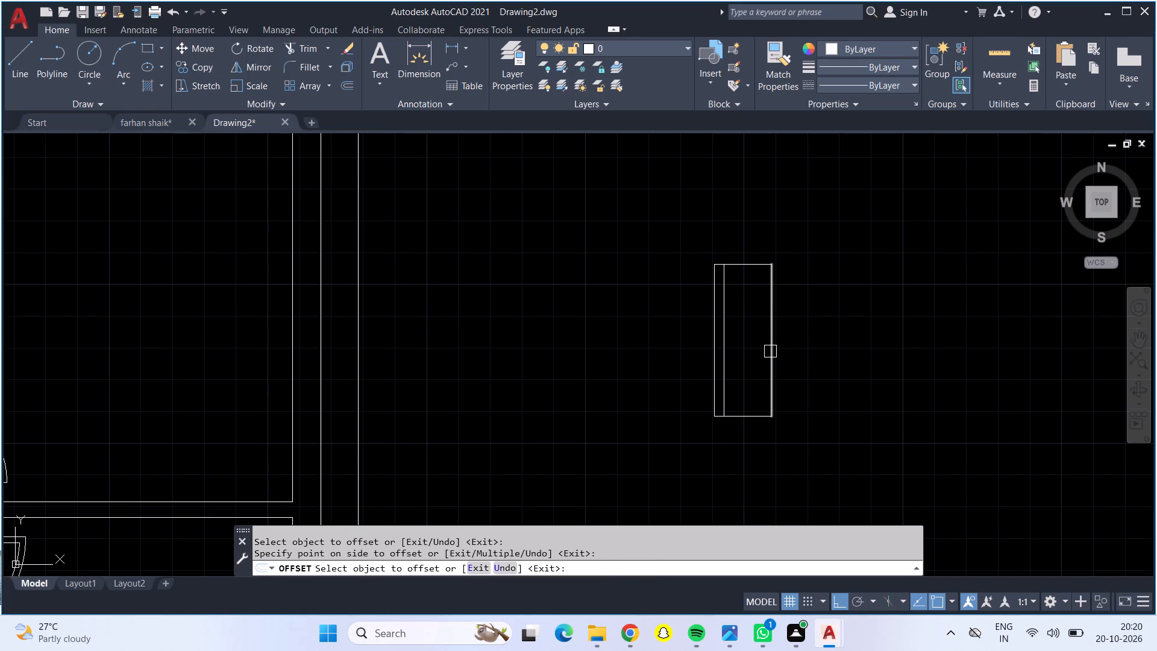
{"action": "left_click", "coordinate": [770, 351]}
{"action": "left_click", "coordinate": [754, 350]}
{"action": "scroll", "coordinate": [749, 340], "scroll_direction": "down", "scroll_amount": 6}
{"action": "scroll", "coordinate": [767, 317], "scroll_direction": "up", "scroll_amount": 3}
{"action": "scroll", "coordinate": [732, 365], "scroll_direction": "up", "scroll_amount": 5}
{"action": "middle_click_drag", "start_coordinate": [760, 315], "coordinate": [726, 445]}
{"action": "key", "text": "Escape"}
Delete the whole separate shape outside the right-hand wall, including its offset lines.
{"action": "left_click", "coordinate": [636, 227]}
{"action": "left_click_drag", "start_coordinate": [772, 483], "coordinate": [782, 493]}
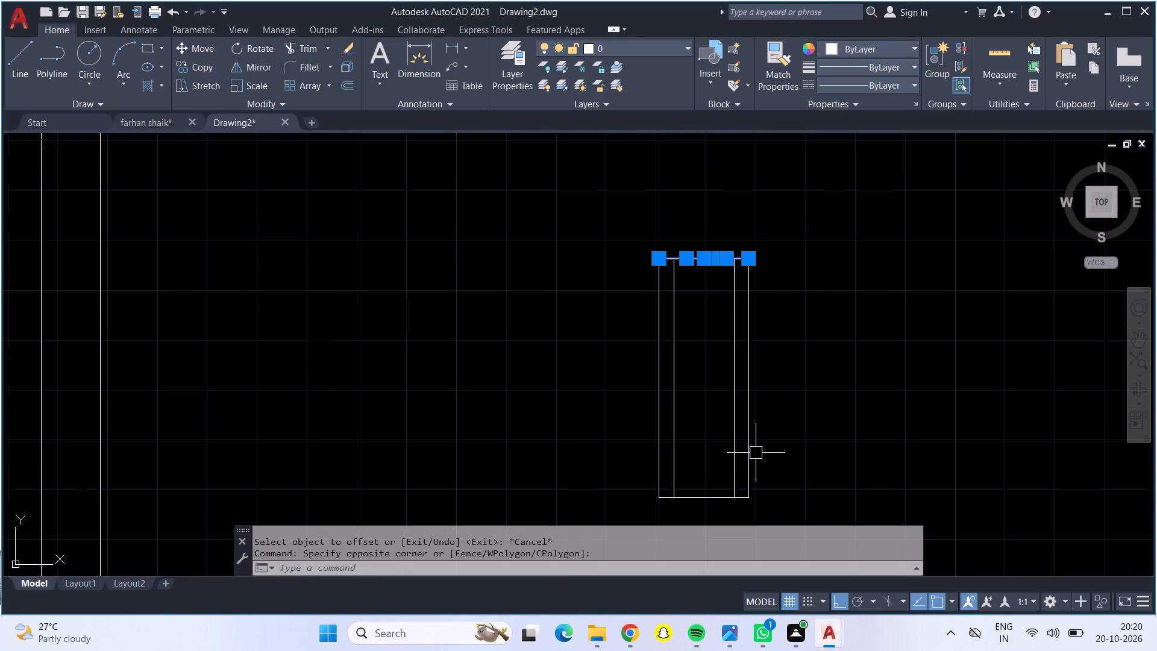
{"action": "key", "text": "Escape"}
{"action": "left_click_drag", "start_coordinate": [630, 217], "coordinate": [638, 222]}
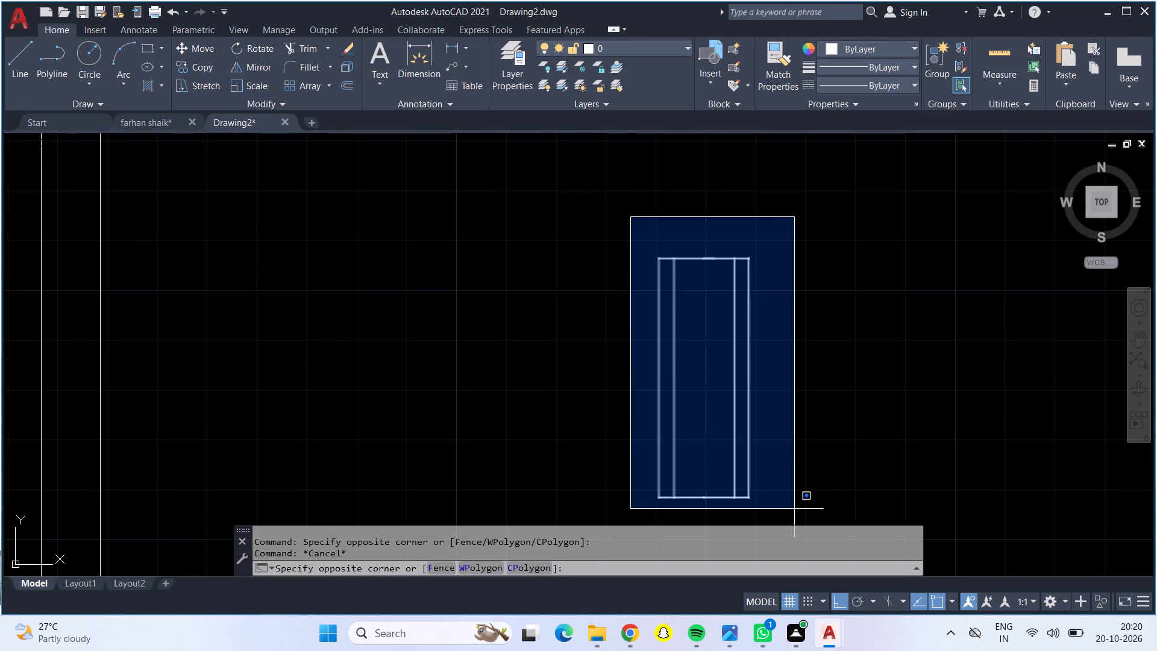
{"action": "left_click", "coordinate": [794, 509]}
{"action": "key", "text": "Delete"}
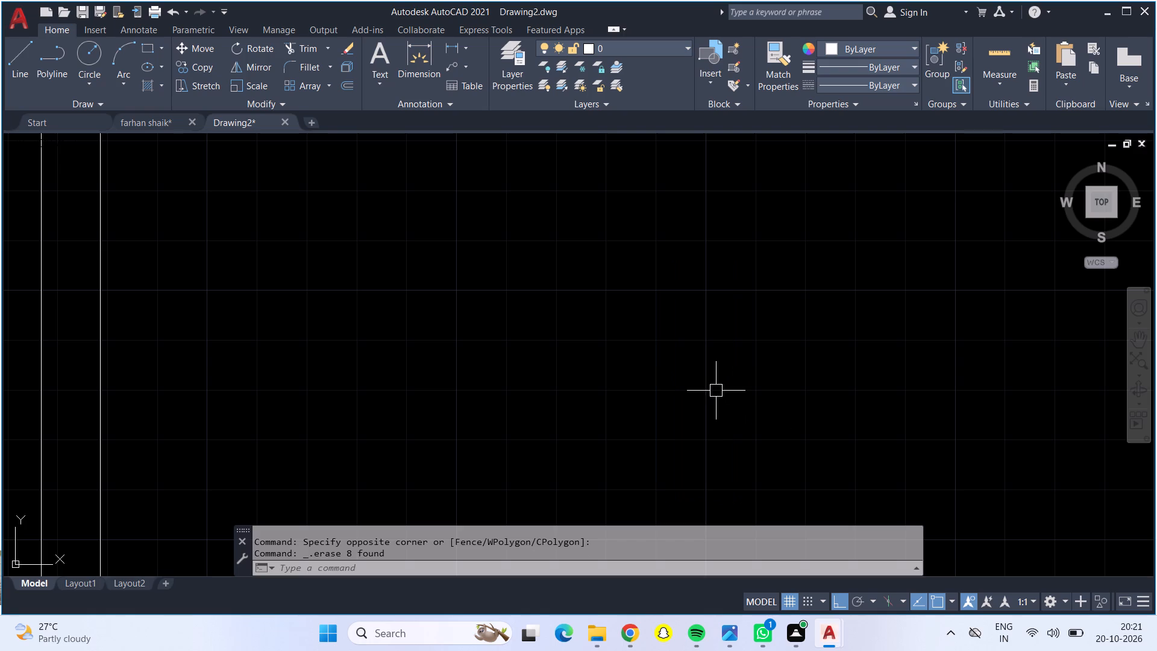
Draw a closed window outline outside the right-hand wall: 4' down, 9" right, 4' up and 9" back left.
{"action": "key", "text": "l"}
{"action": "key", "text": "Return"}
{"action": "left_click", "coordinate": [663, 188]}
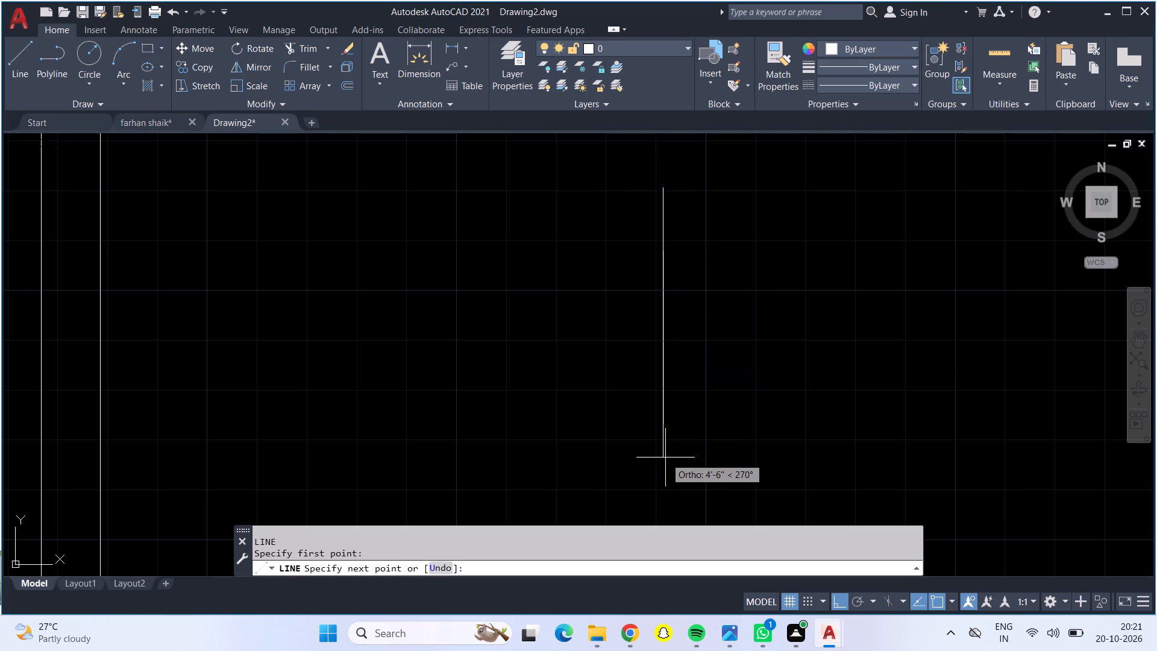
{"action": "type", "text": "4'"}
{"action": "key", "text": "Return"}
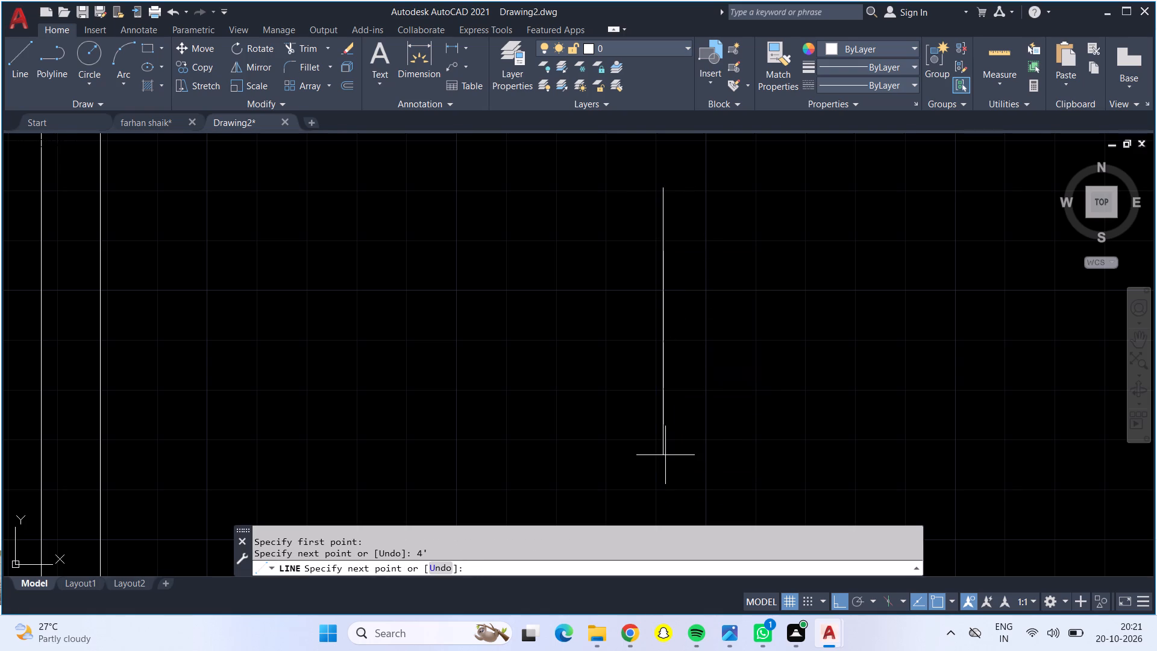
{"action": "type", "text": "9\""}
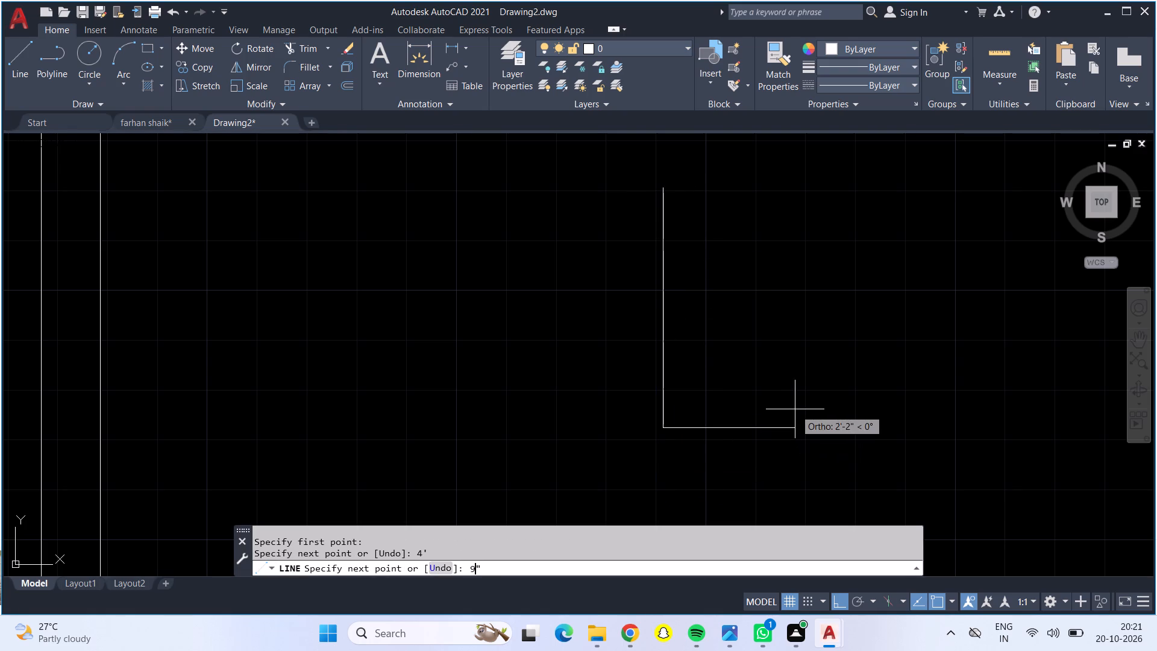
{"action": "key", "text": "Return"}
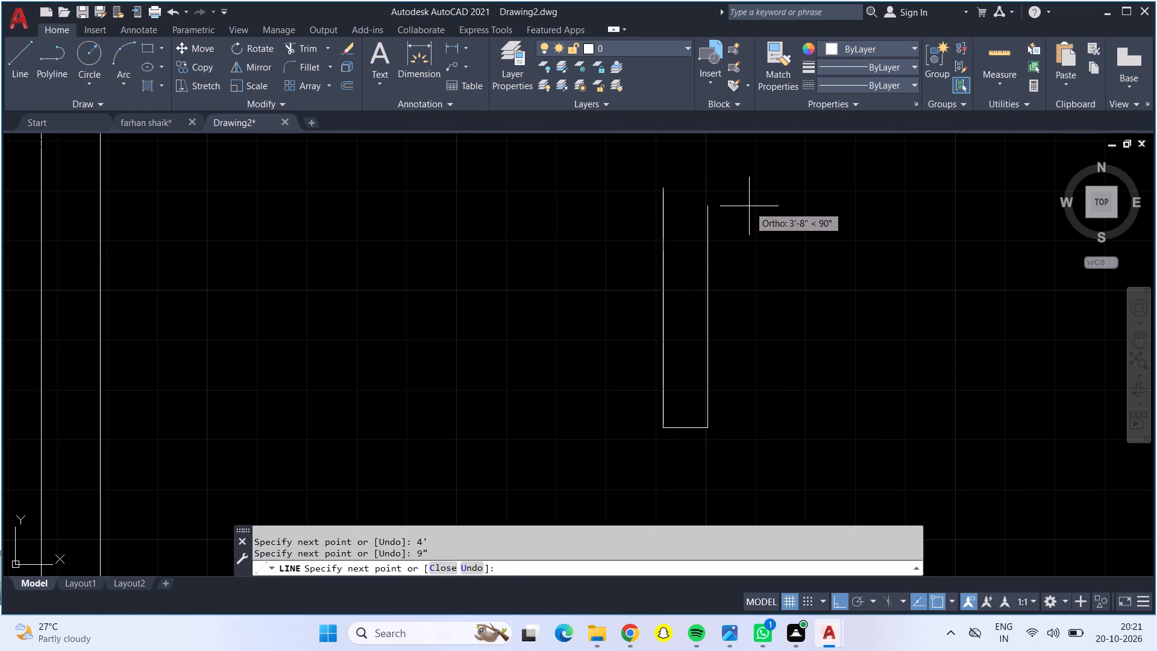
{"action": "type", "text": "4'"}
{"action": "key", "text": "Return"}
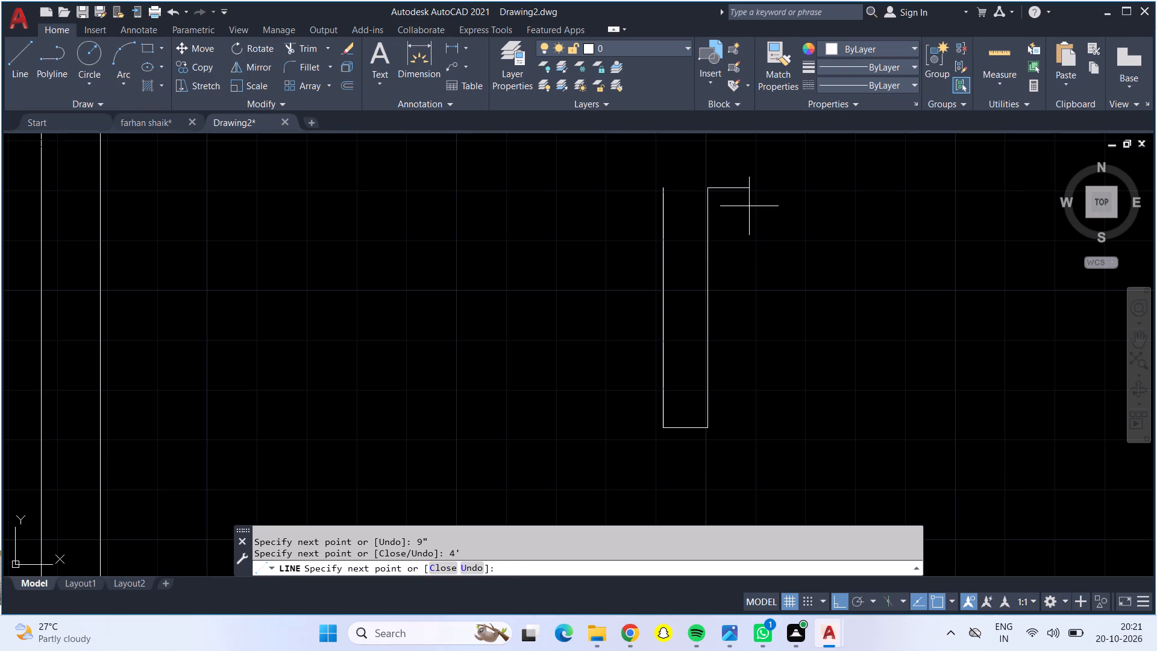
{"action": "type", "text": "9\""}
{"action": "key", "text": "Return"}
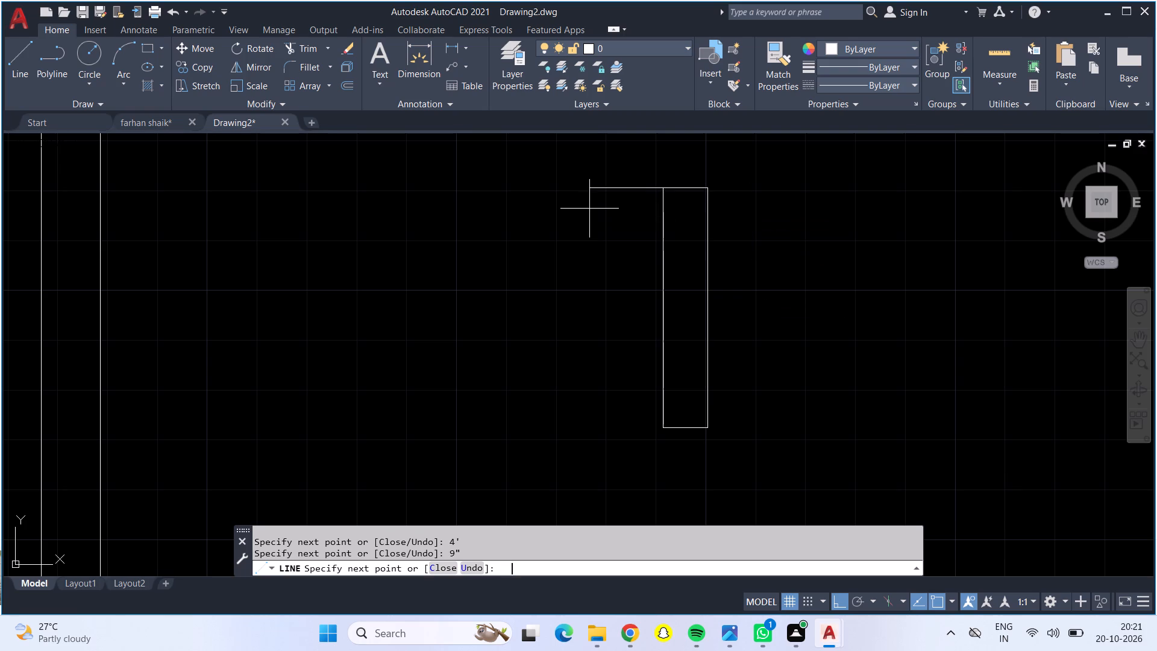
{"action": "key", "text": "Return"}
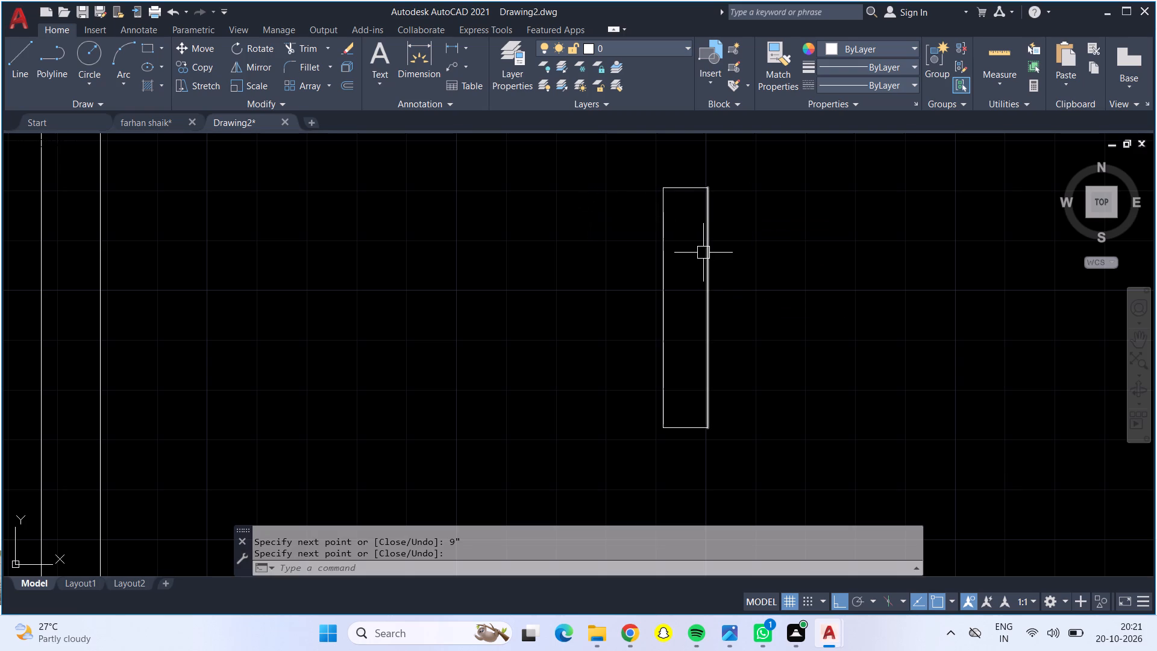
Offset both 4' sides of the window outline 3" inwards.
{"action": "key", "text": "o"}
{"action": "key", "text": "Return"}
{"action": "type", "text": "3\""}
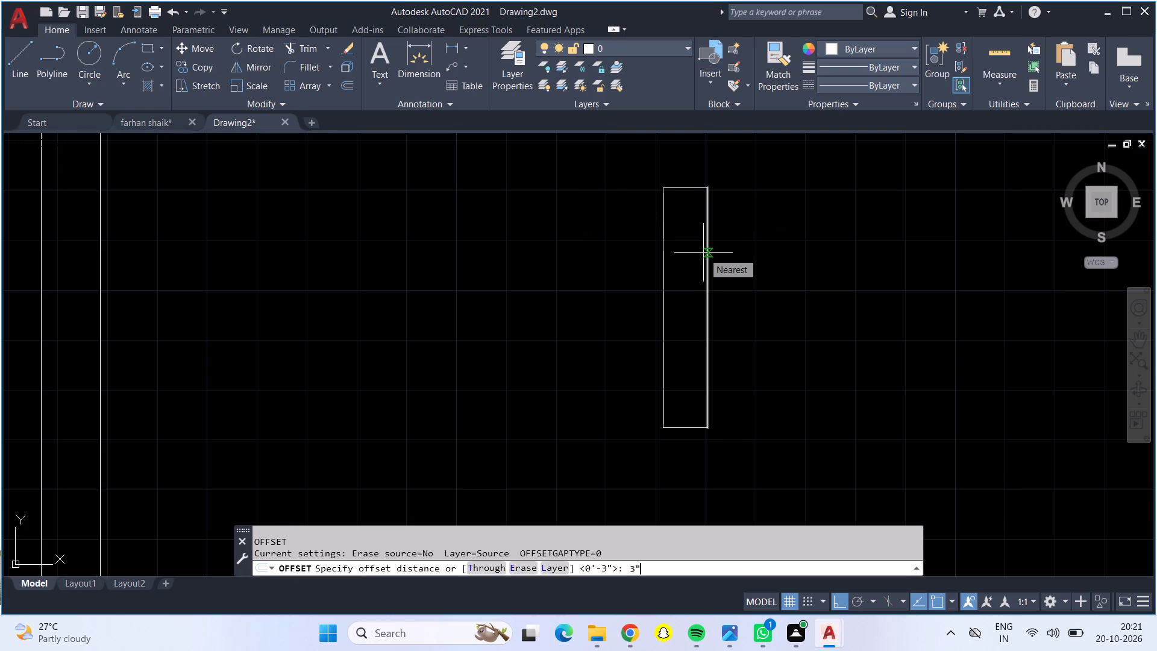
{"action": "key", "text": "Return"}
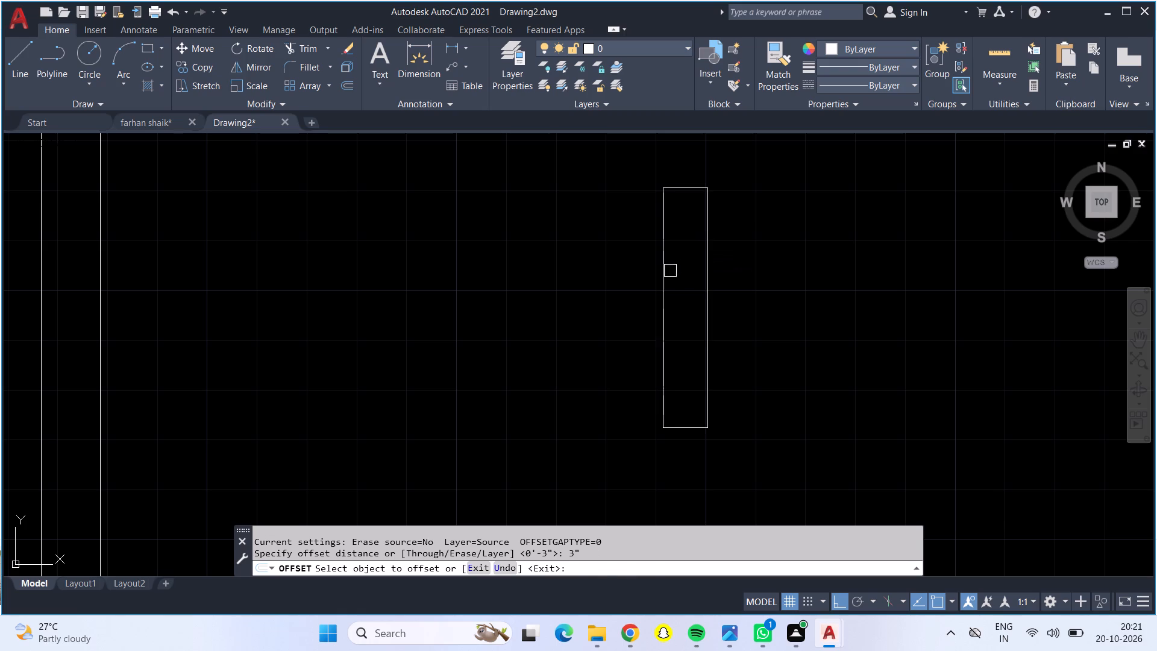
{"action": "left_click", "coordinate": [661, 280]}
{"action": "left_click", "coordinate": [680, 306]}
{"action": "left_click", "coordinate": [704, 318]}
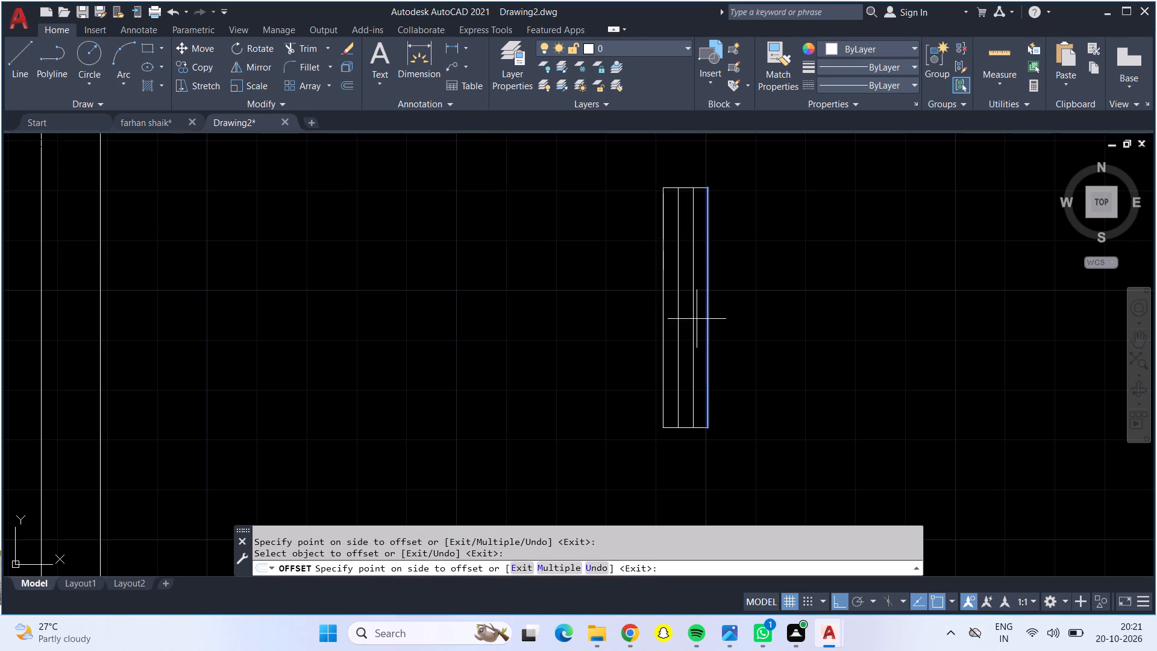
{"action": "left_click", "coordinate": [697, 319]}
{"action": "key", "text": "Escape"}
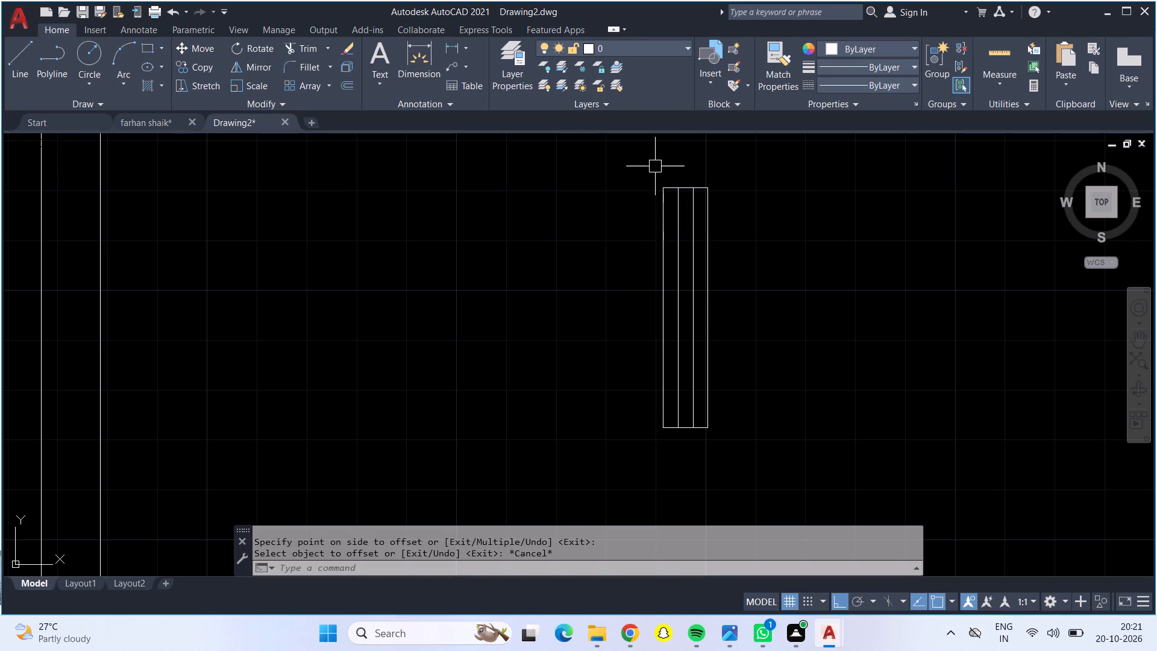
Copy the complete window from its lower left corner into the right-hand outer wall at the upper right room.
{"action": "left_click", "coordinate": [641, 171]}
{"action": "left_click", "coordinate": [728, 465]}
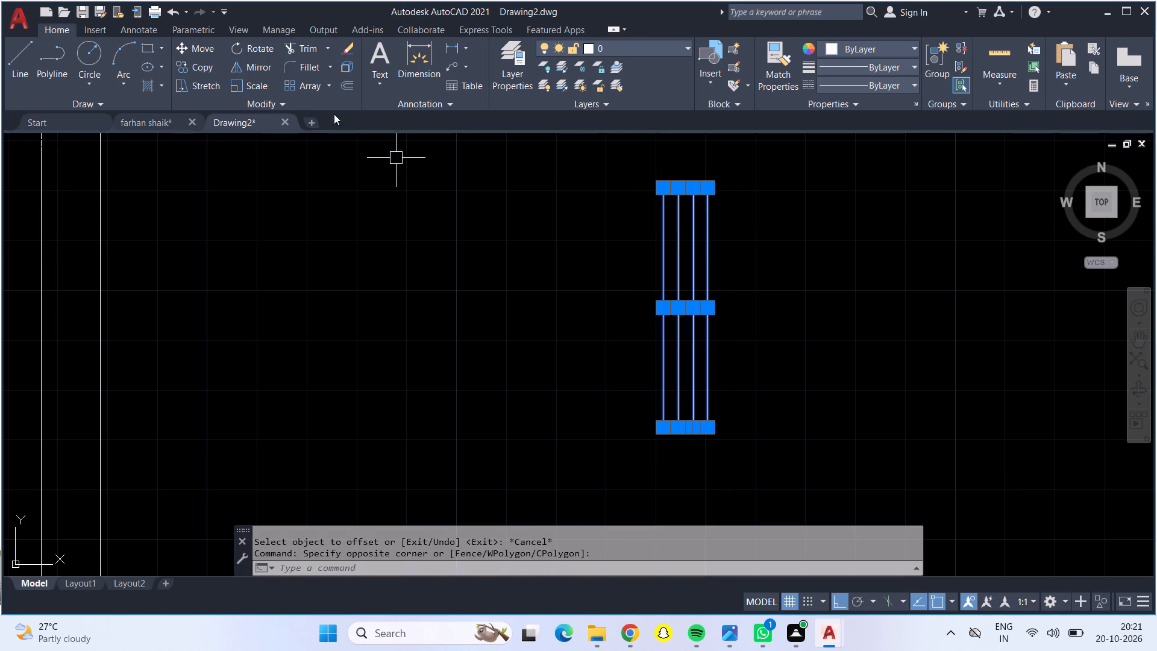
{"action": "left_click", "coordinate": [206, 67]}
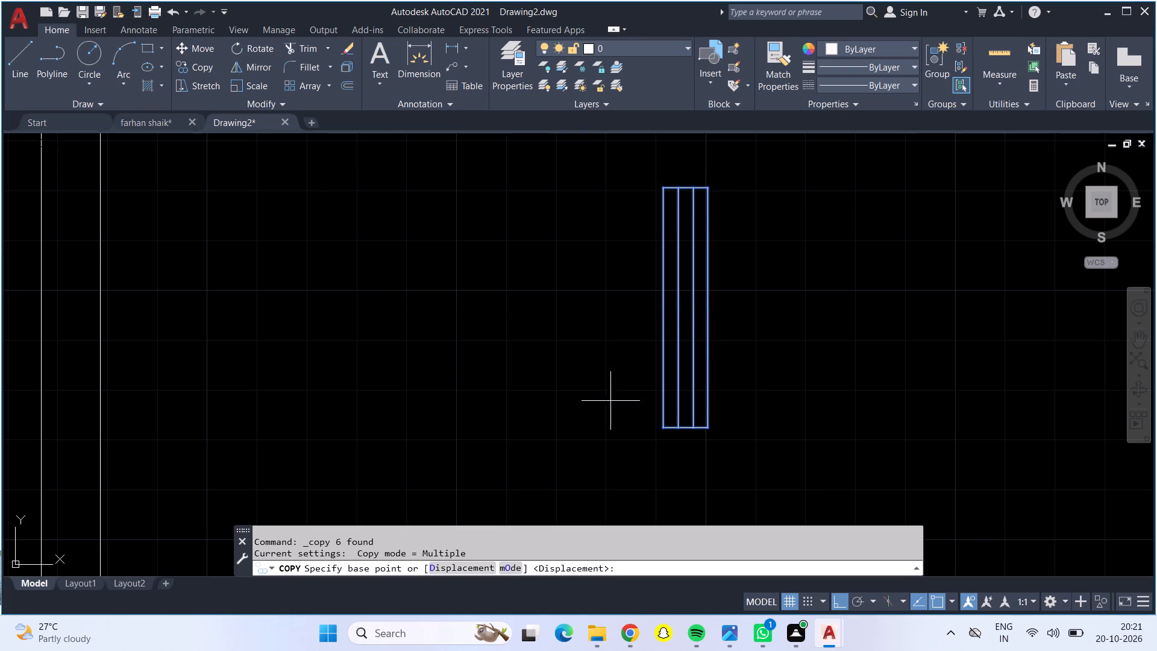
{"action": "left_click_drag", "start_coordinate": [660, 426], "coordinate": [629, 423]}
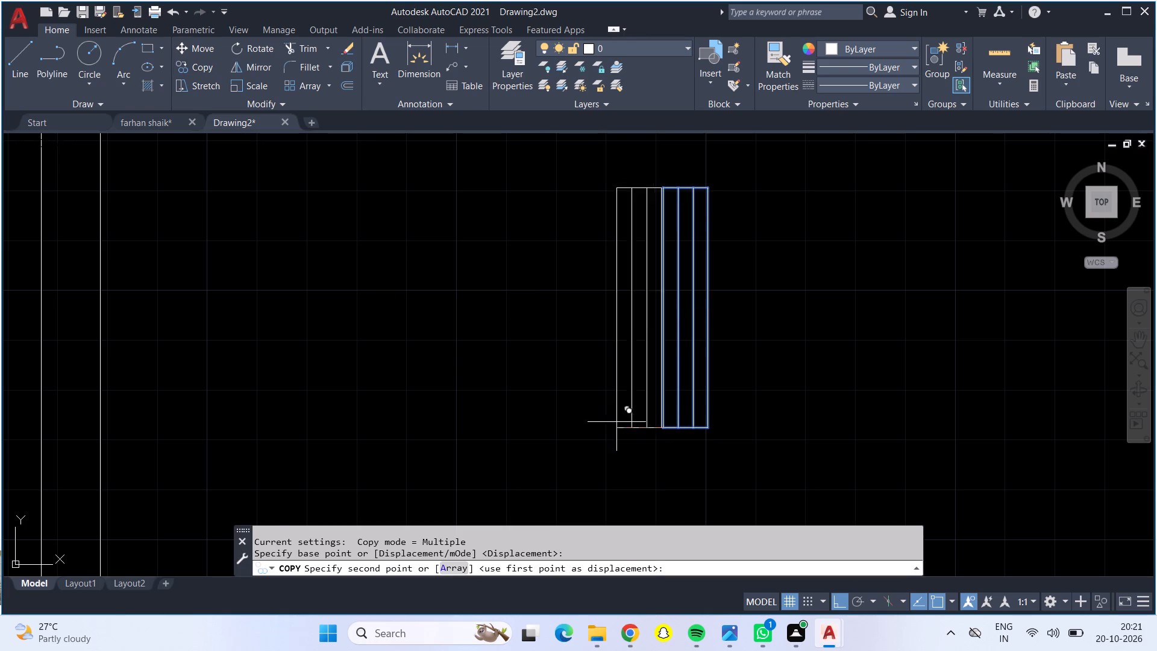
{"action": "scroll", "coordinate": [373, 339], "scroll_direction": "down", "scroll_amount": 3}
{"action": "scroll", "coordinate": [292, 341], "scroll_direction": "up", "scroll_amount": 3}
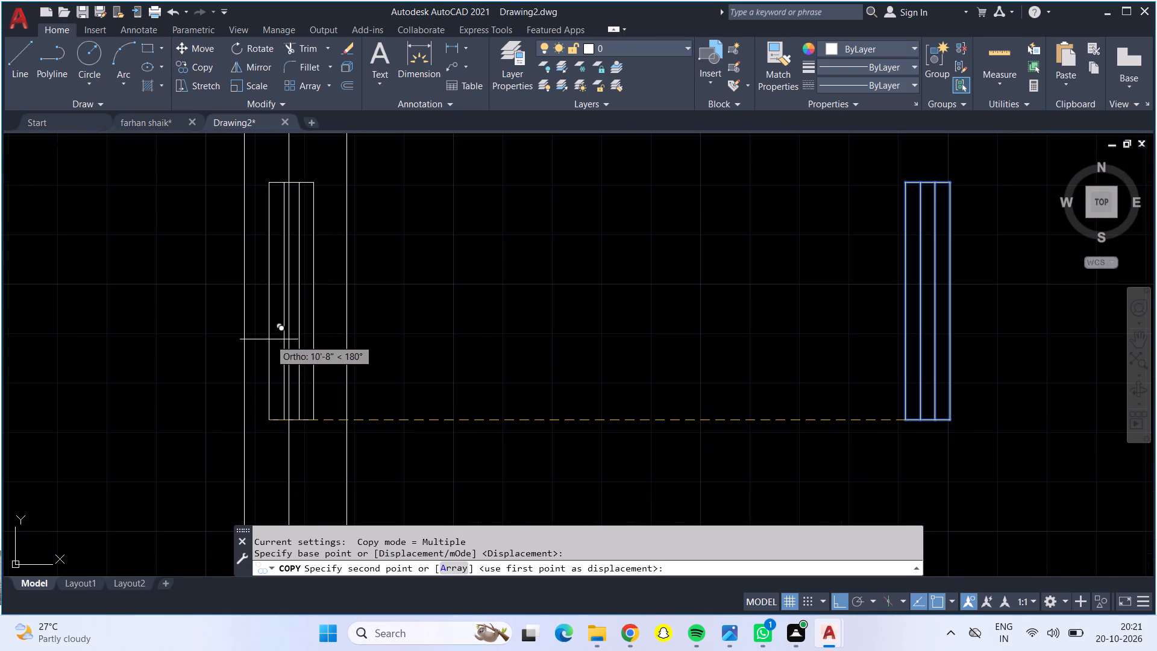
{"action": "left_click", "coordinate": [245, 324]}
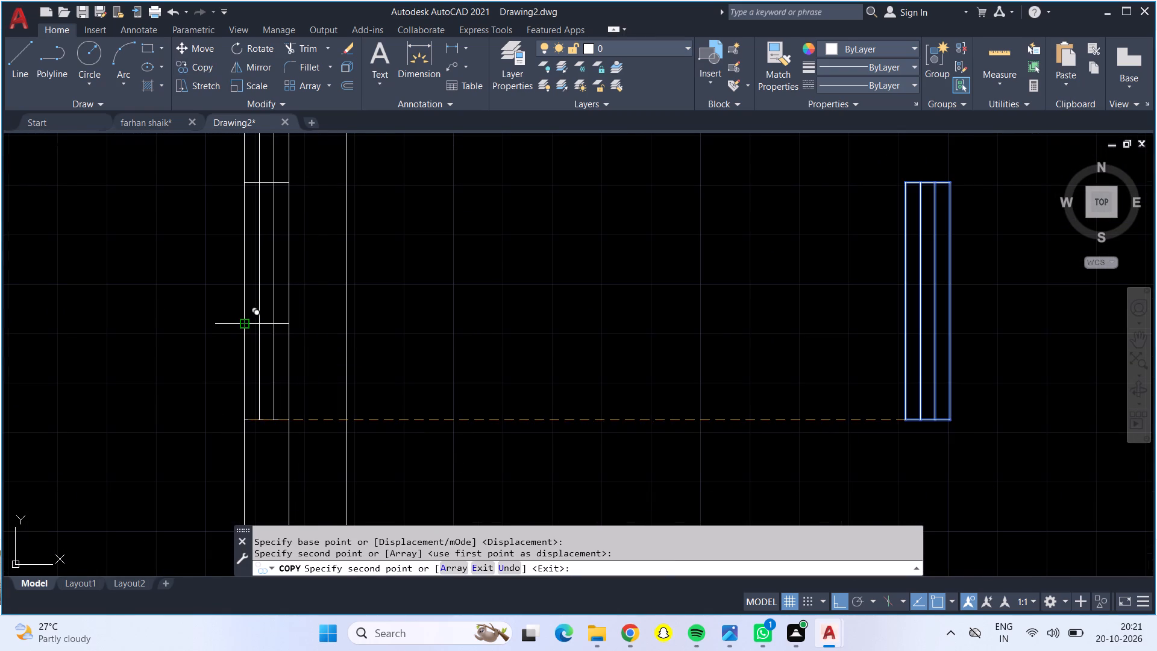
With Ortho off, place two more window copies in the right-hand outer wall, at the middle and lower right rooms.
{"action": "scroll", "coordinate": [245, 324], "scroll_direction": "down", "scroll_amount": 3}
{"action": "scroll", "coordinate": [159, 336], "scroll_direction": "down", "scroll_amount": 1}
{"action": "middle_click_drag", "start_coordinate": [159, 336], "coordinate": [244, 377]}
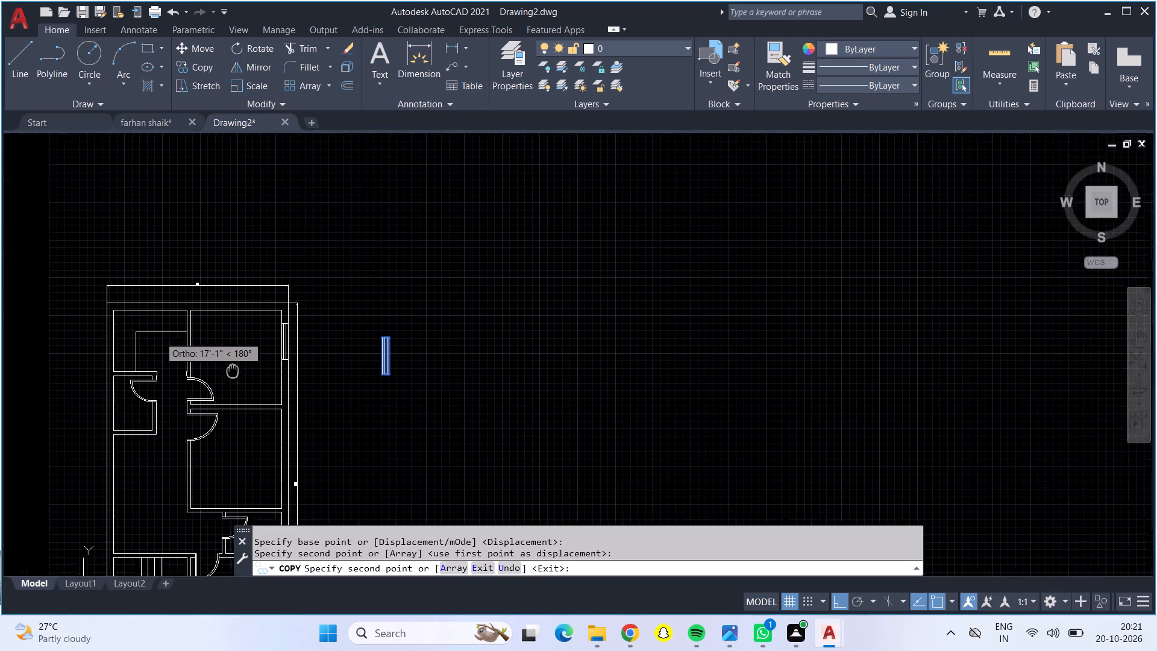
{"action": "middle_click_drag", "start_coordinate": [244, 377], "coordinate": [254, 379]}
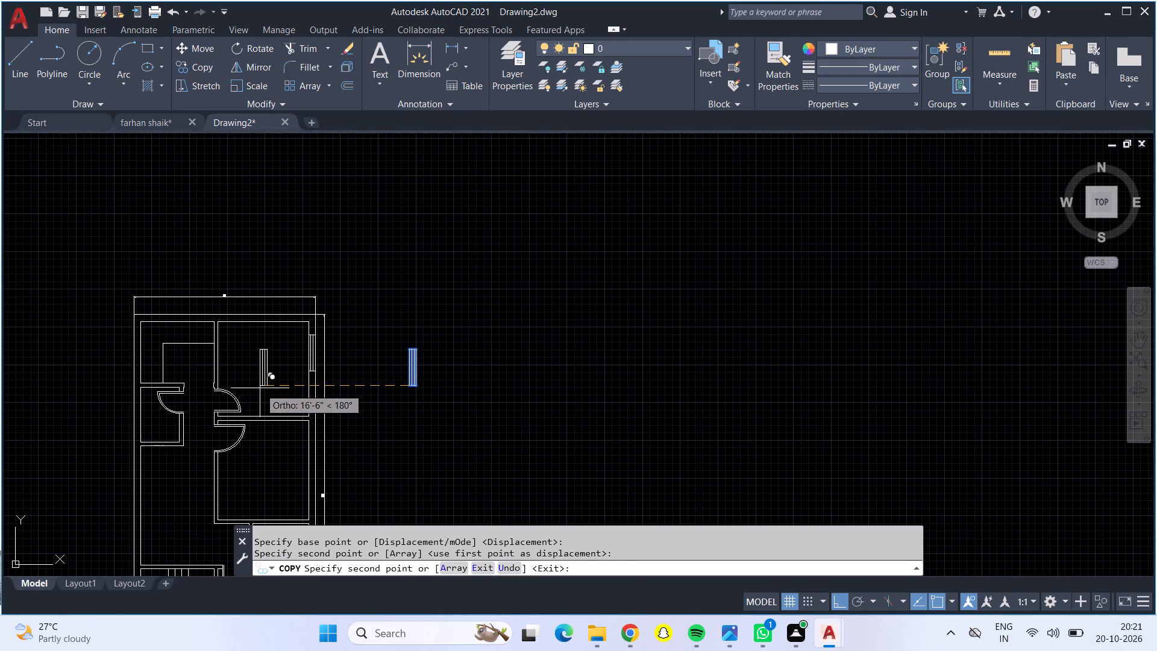
{"action": "key", "text": "F8"}
{"action": "scroll", "coordinate": [306, 493], "scroll_direction": "up", "scroll_amount": 2}
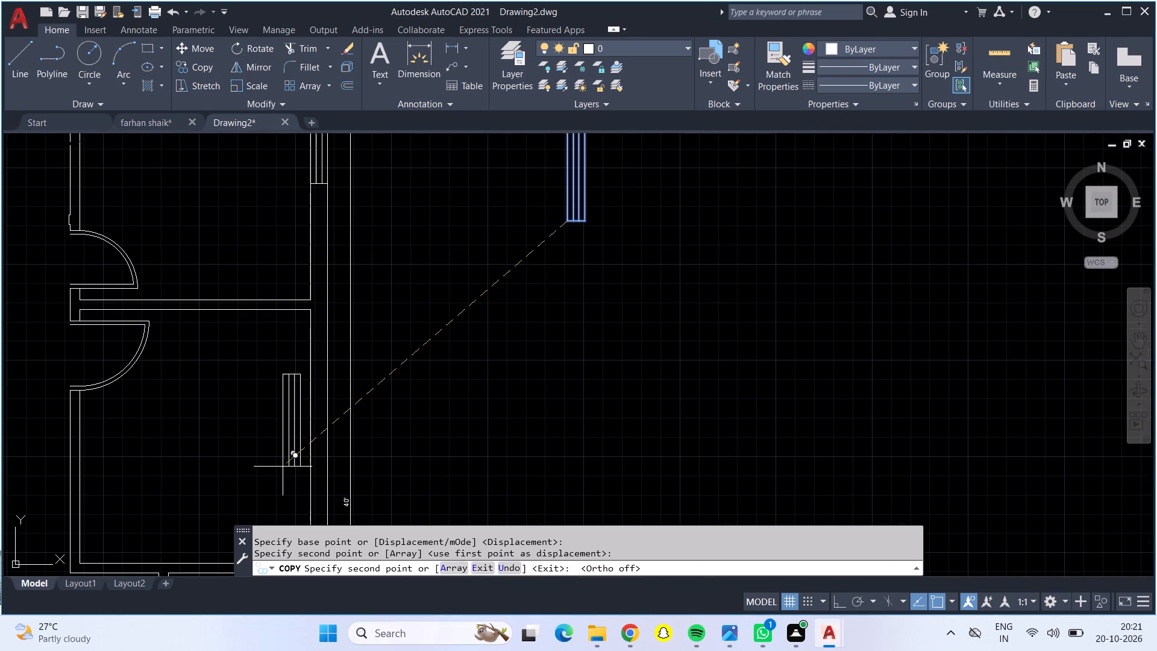
{"action": "scroll", "coordinate": [283, 467], "scroll_direction": "up", "scroll_amount": 1}
{"action": "middle_click_drag", "start_coordinate": [283, 467], "coordinate": [323, 324]}
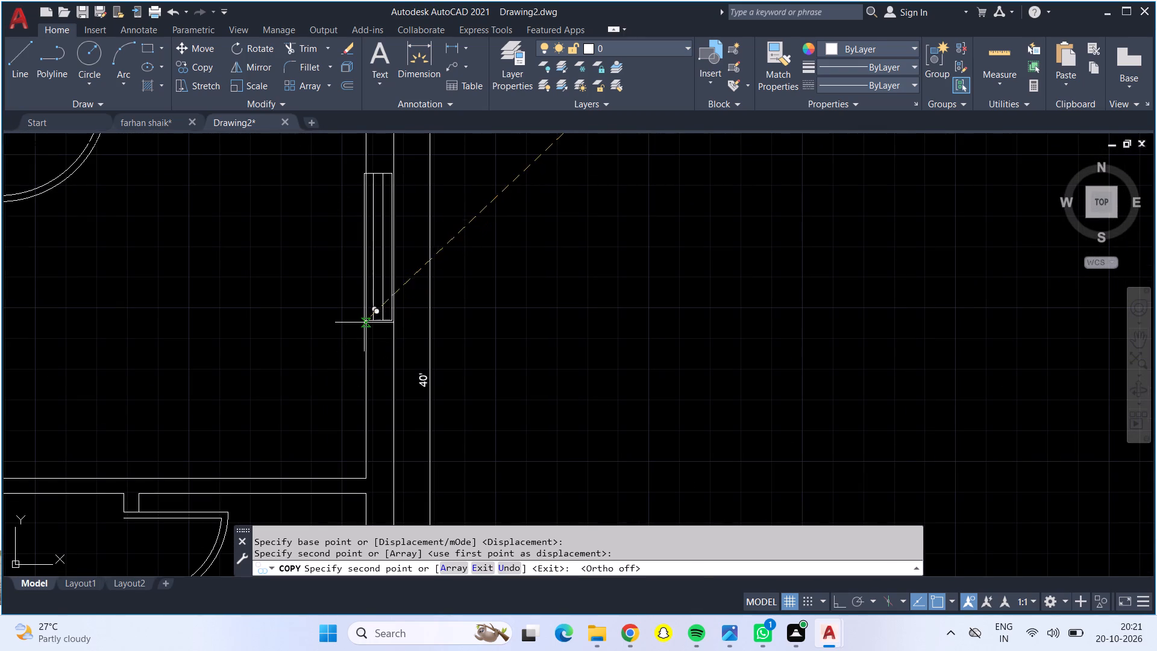
{"action": "left_click", "coordinate": [365, 341]}
{"action": "scroll", "coordinate": [355, 372], "scroll_direction": "down", "scroll_amount": 2}
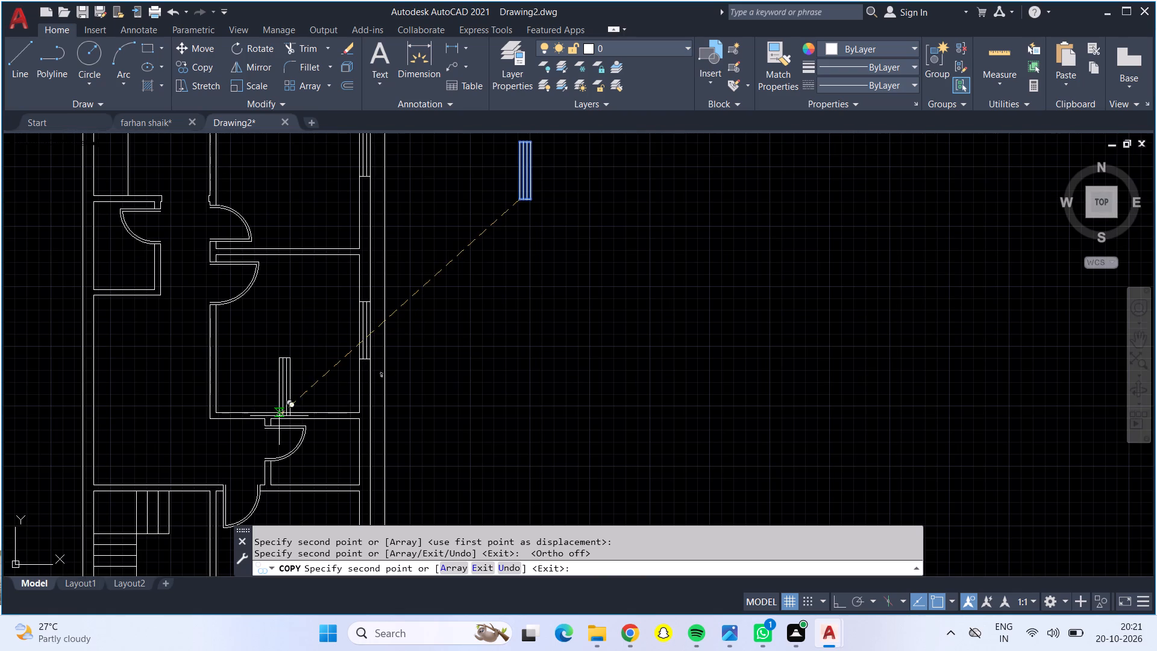
{"action": "middle_click_drag", "start_coordinate": [279, 416], "coordinate": [325, 195]}
{"action": "scroll", "coordinate": [390, 399], "scroll_direction": "up", "scroll_amount": 3}
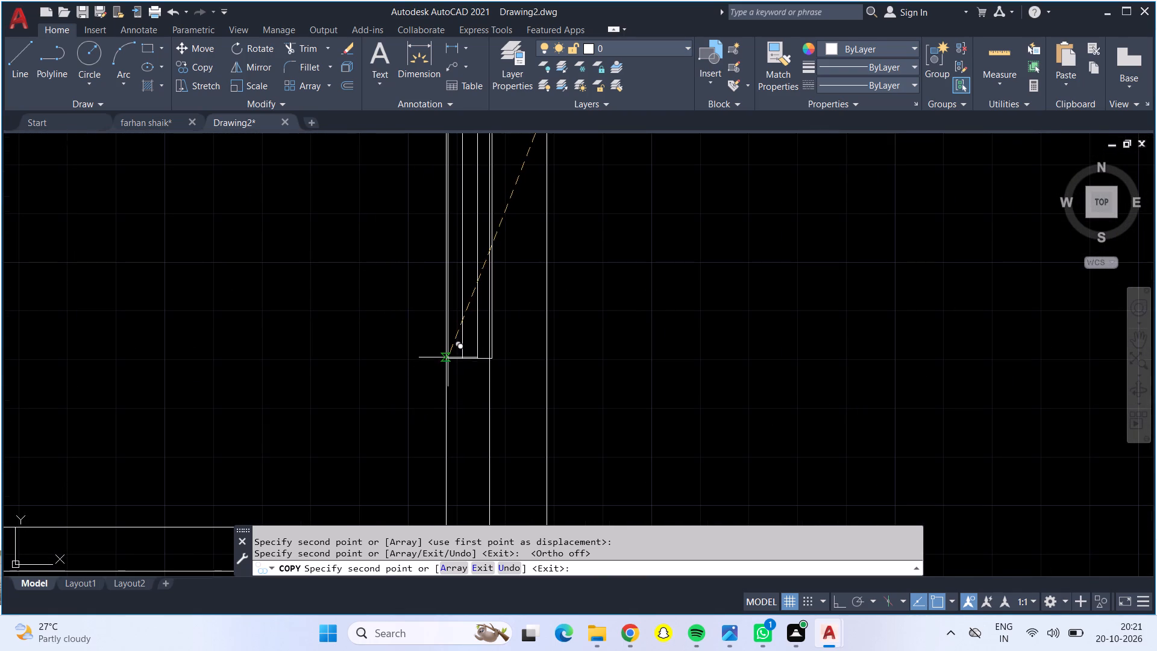
{"action": "left_click", "coordinate": [448, 356]}
Place two window copies, one above the other, in the left-hand outer wall between the small toilet room and the staircase.
{"action": "scroll", "coordinate": [433, 360], "scroll_direction": "down", "scroll_amount": 4}
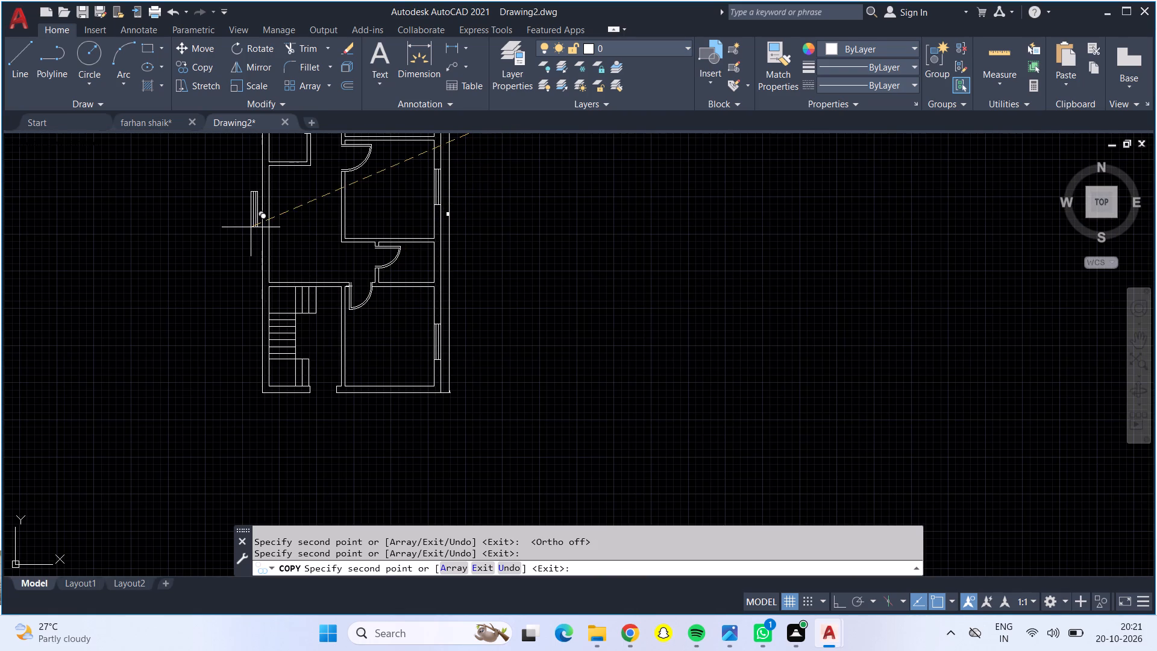
{"action": "scroll", "coordinate": [251, 225], "scroll_direction": "up", "scroll_amount": 1}
{"action": "middle_click_drag", "start_coordinate": [343, 214], "coordinate": [390, 322]}
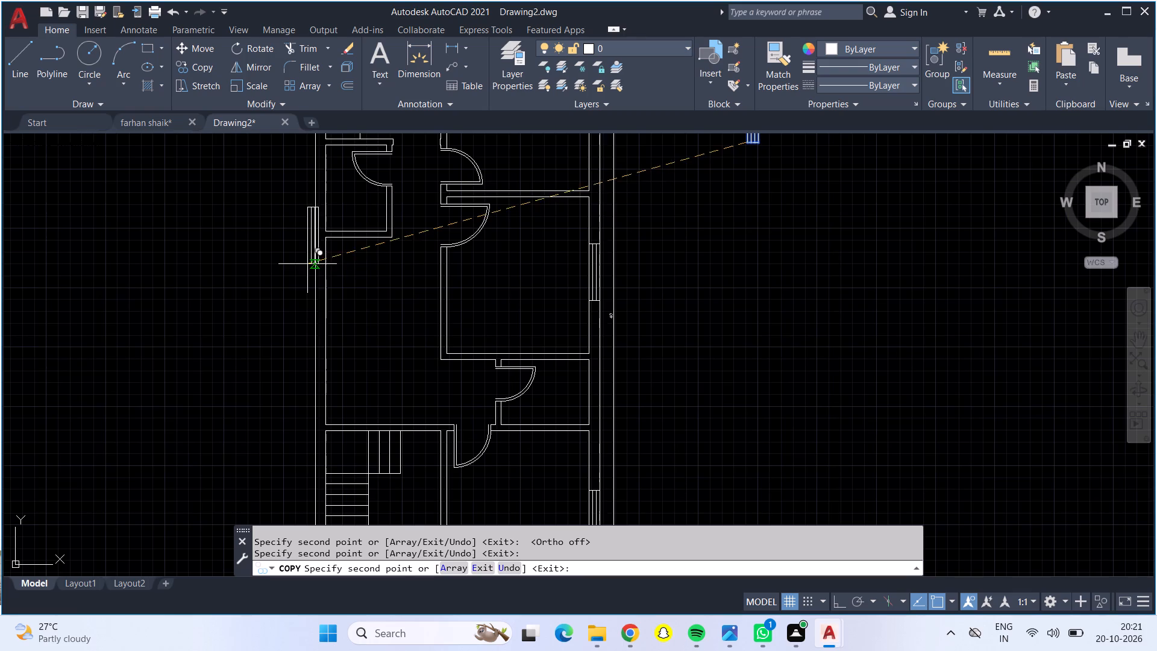
{"action": "scroll", "coordinate": [315, 314], "scroll_direction": "up", "scroll_amount": 1}
{"action": "left_click", "coordinate": [315, 316]}
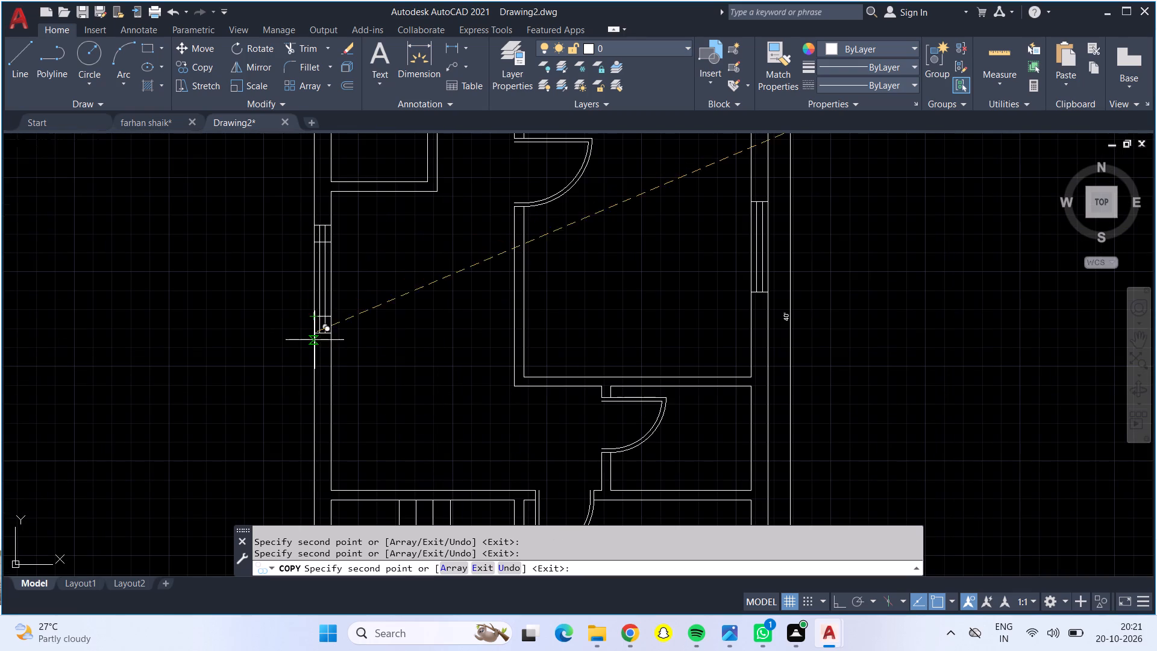
{"action": "left_click", "coordinate": [316, 455]}
{"action": "scroll", "coordinate": [319, 441], "scroll_direction": "down", "scroll_amount": 2}
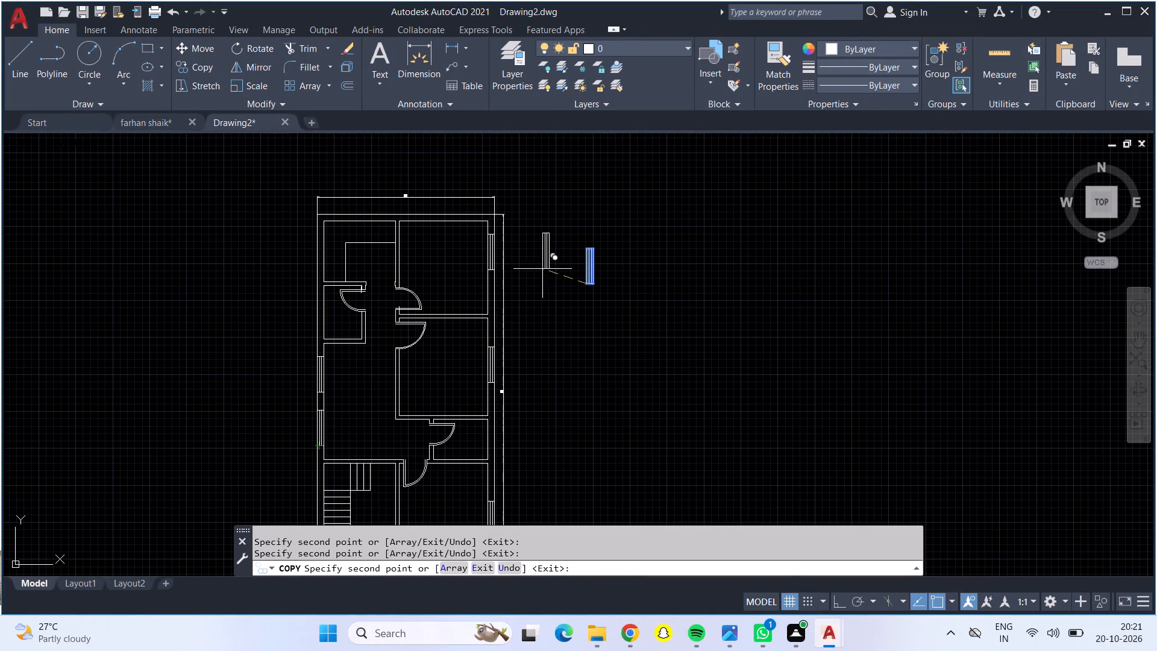
Rotate the spare window beside the plan 90° clockwise about its lower left corner with Ortho on, so it lies horizontally.
{"action": "key", "text": "Escape"}
{"action": "left_click", "coordinate": [541, 228]}
{"action": "left_click", "coordinate": [615, 304]}
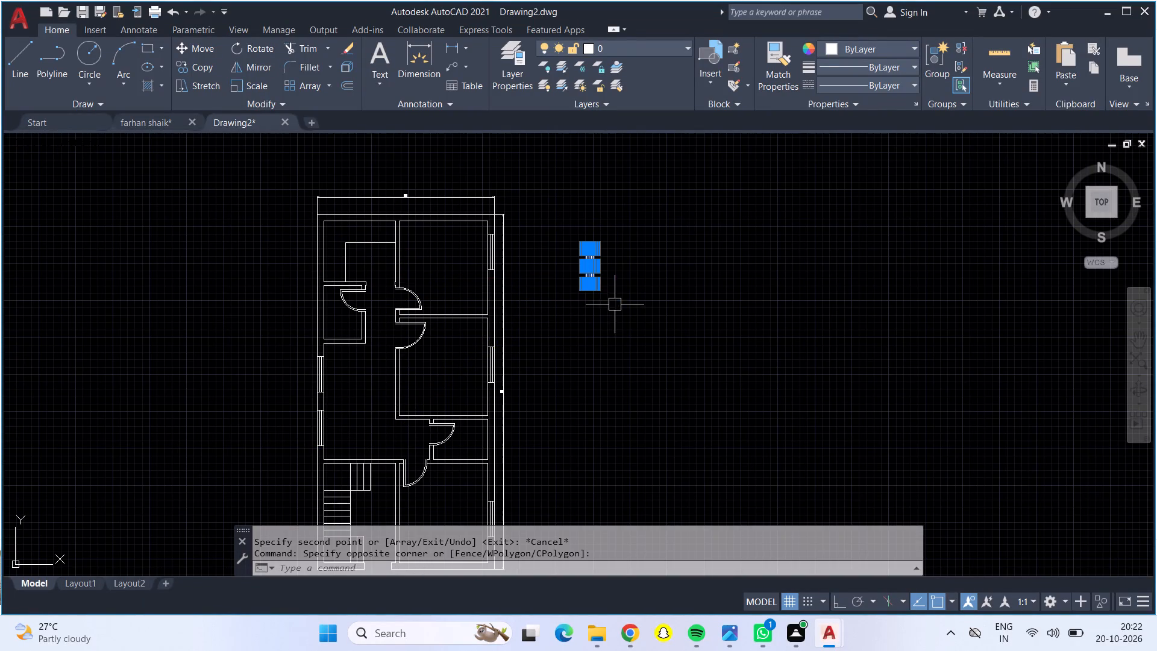
{"action": "left_click", "coordinate": [239, 48]}
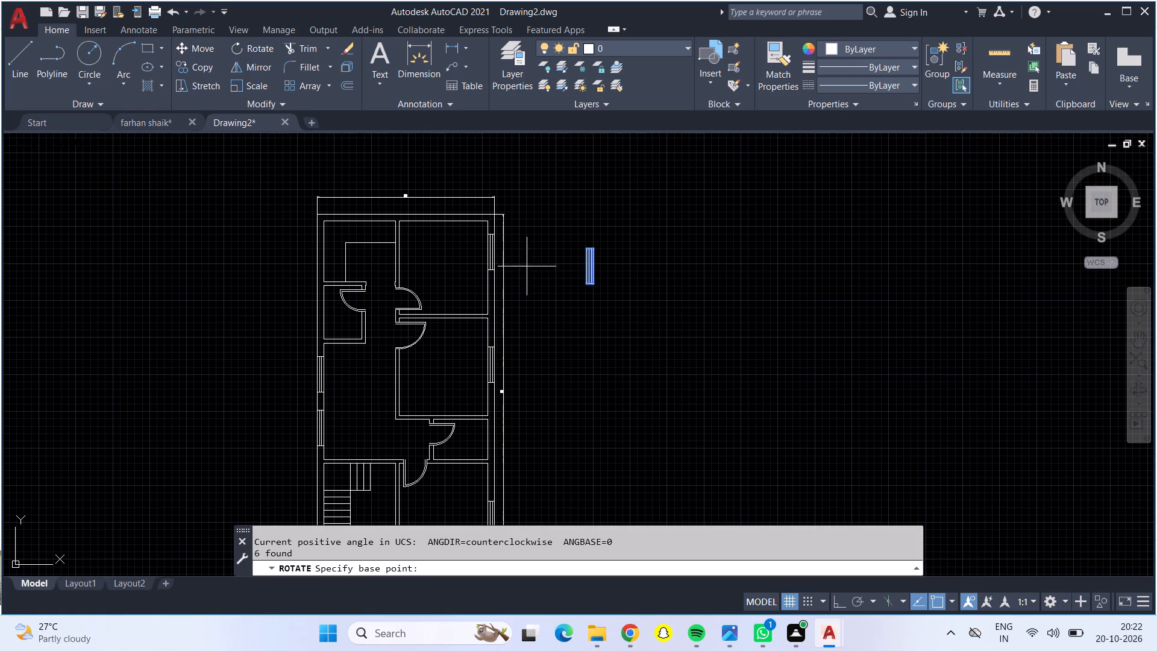
{"action": "key", "text": "F8"}
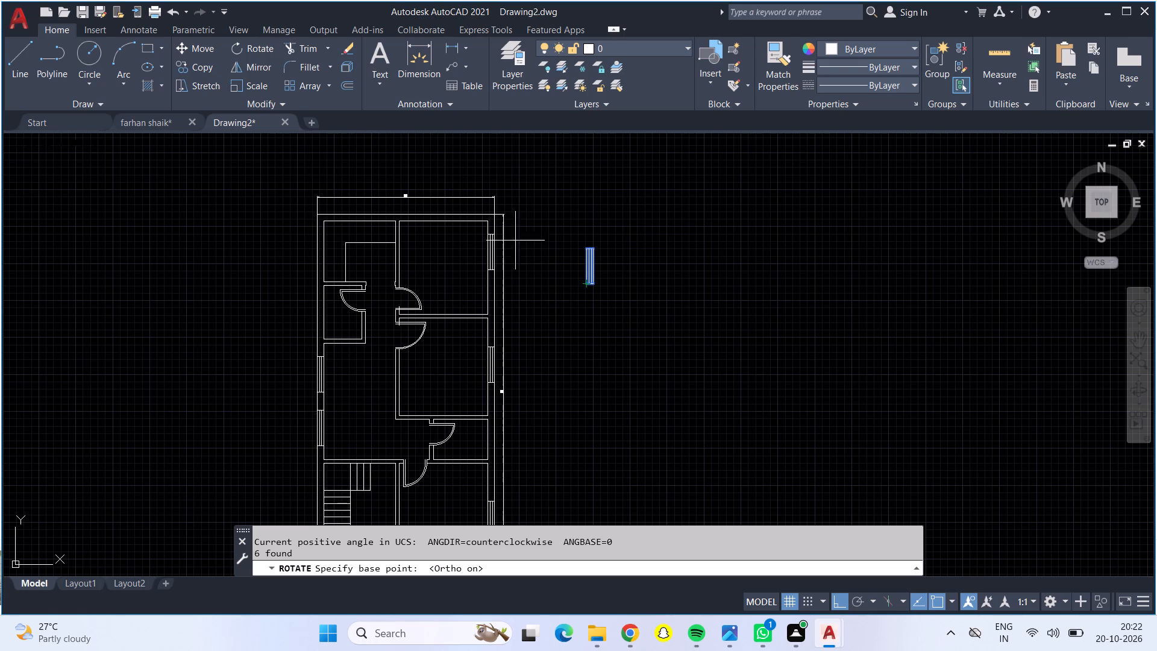
{"action": "left_click", "coordinate": [583, 280]}
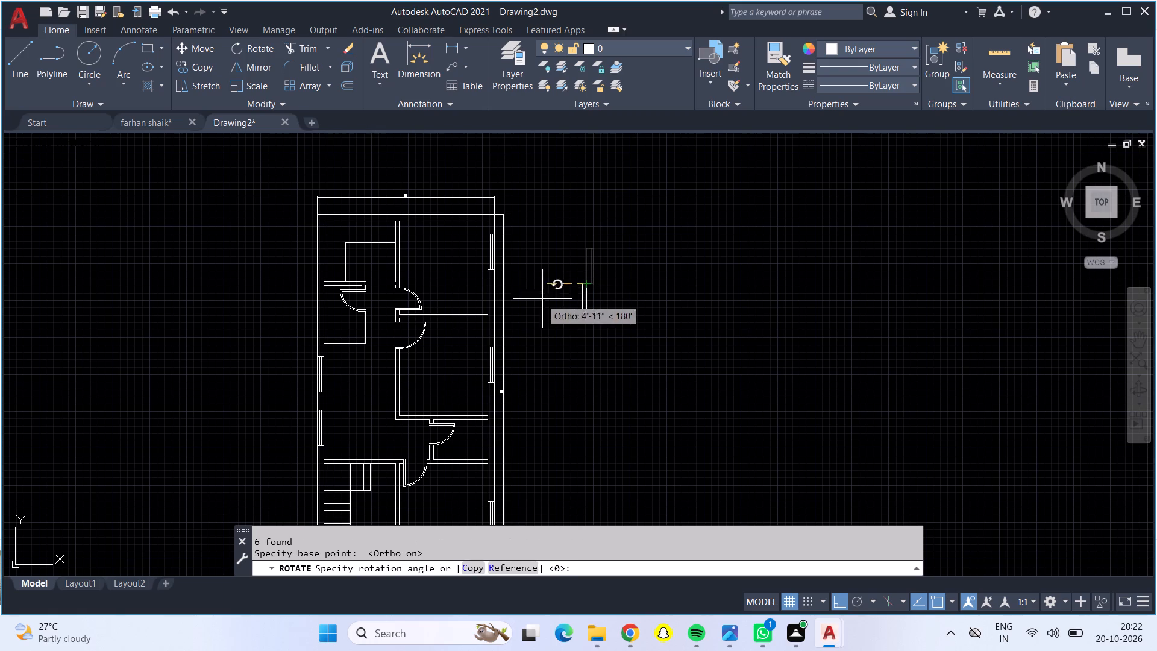
{"action": "left_click", "coordinate": [538, 376]}
With Ortho off, copy the horizontal window into the top outer wall of the upper right room.
{"action": "left_click_drag", "start_coordinate": [565, 263], "coordinate": [572, 262]}
{"action": "left_click", "coordinate": [649, 318]}
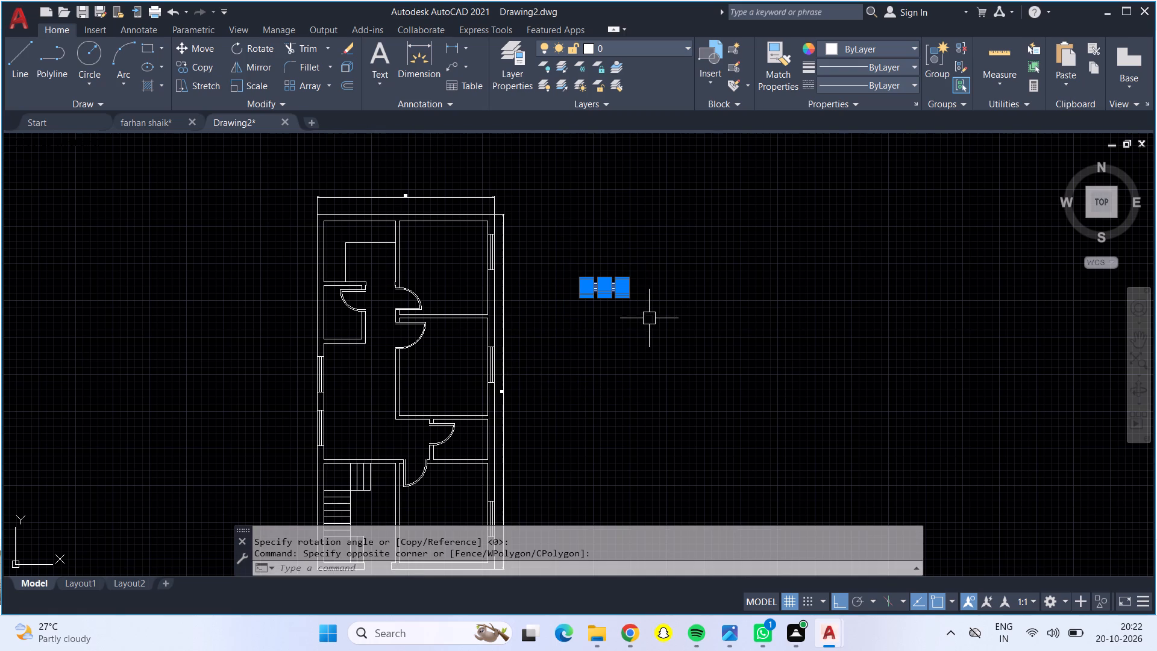
{"action": "left_click", "coordinate": [197, 70]}
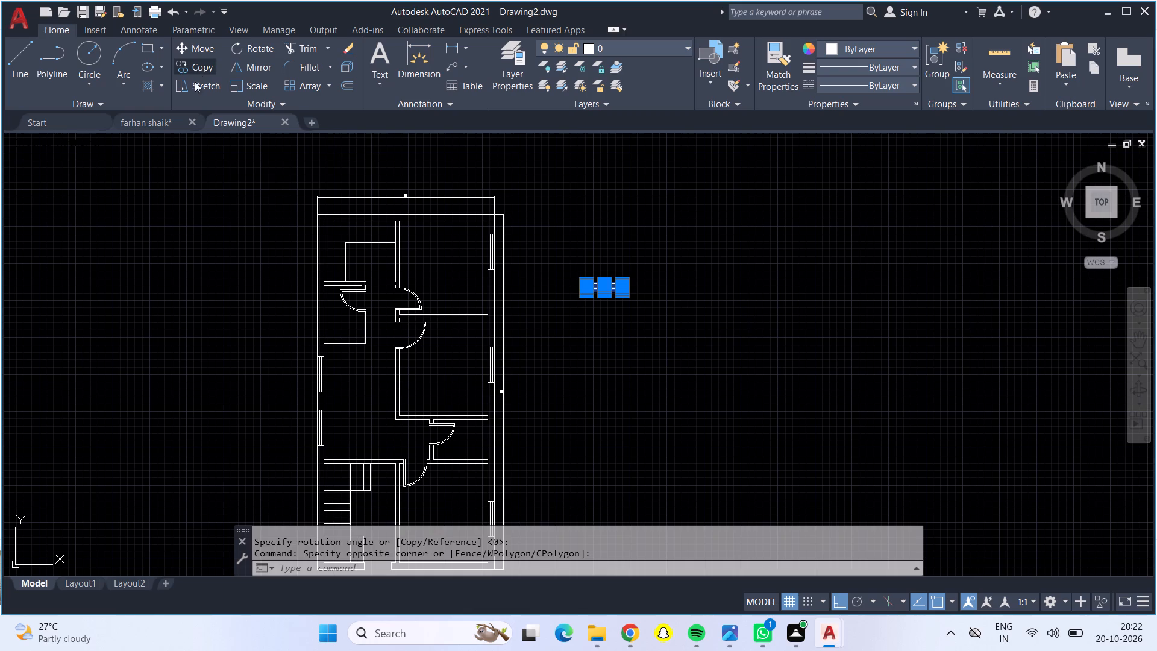
{"action": "left_click", "coordinate": [597, 289]}
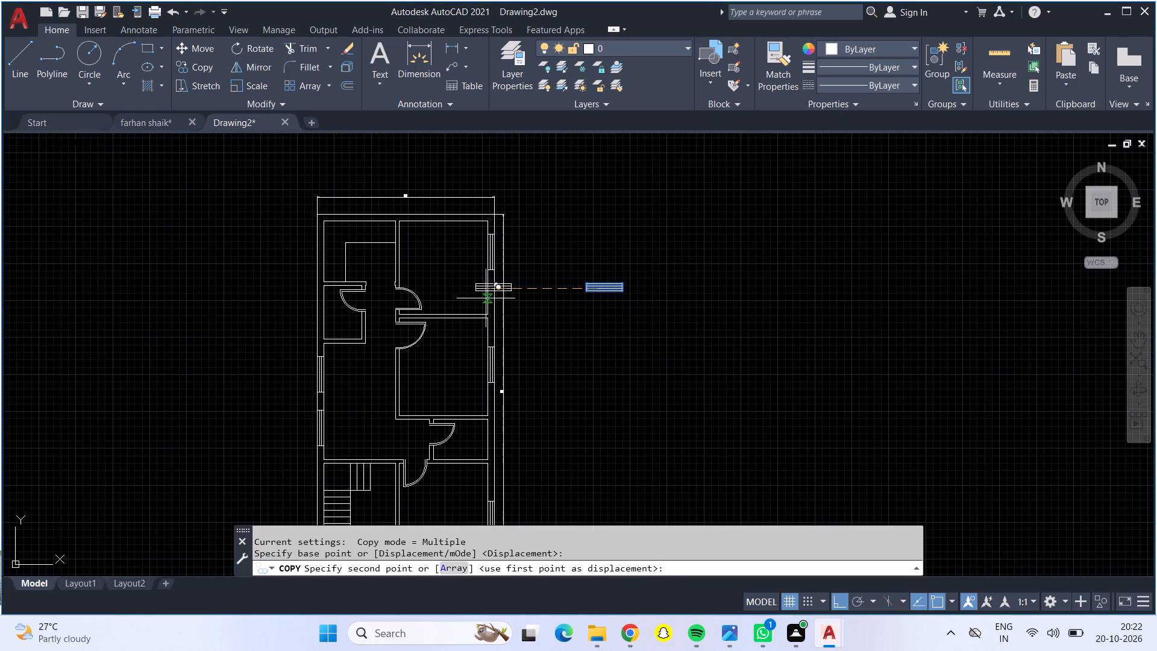
{"action": "key", "text": "F8"}
{"action": "scroll", "coordinate": [425, 210], "scroll_direction": "up", "scroll_amount": 5}
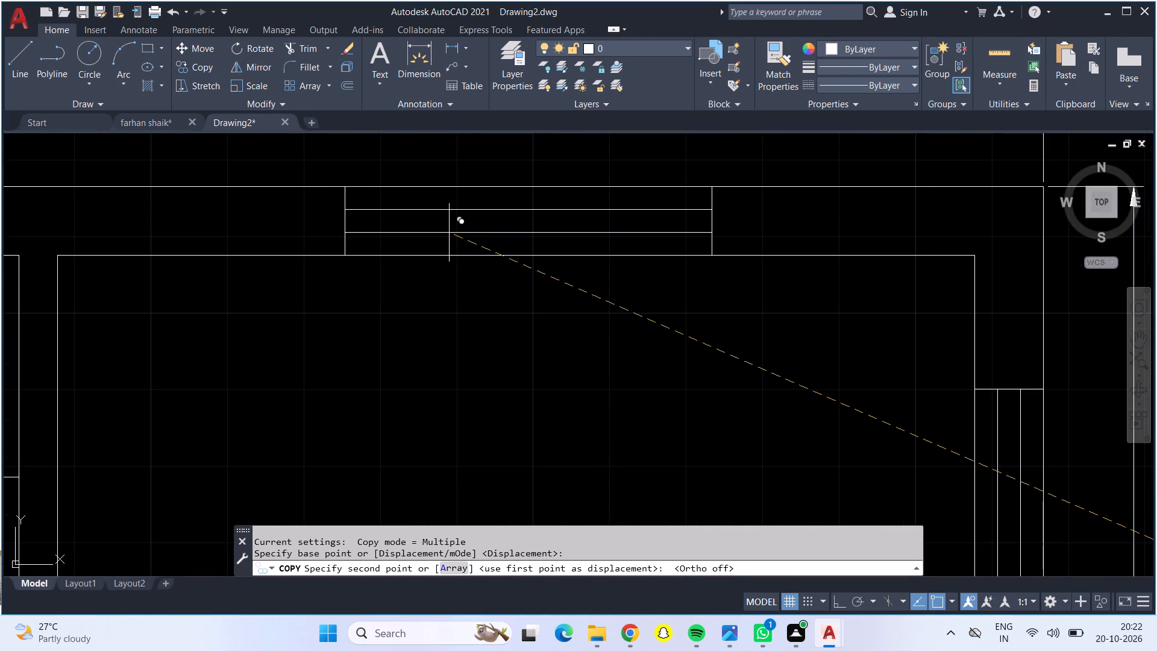
{"action": "left_click", "coordinate": [449, 233]}
Place another copy of the horizontal window in the bottom outer wall of the lower right room and end the copying.
{"action": "scroll", "coordinate": [447, 236], "scroll_direction": "down", "scroll_amount": 2}
{"action": "scroll", "coordinate": [466, 322], "scroll_direction": "down", "scroll_amount": 2}
{"action": "middle_click_drag", "start_coordinate": [466, 374], "coordinate": [467, 266]}
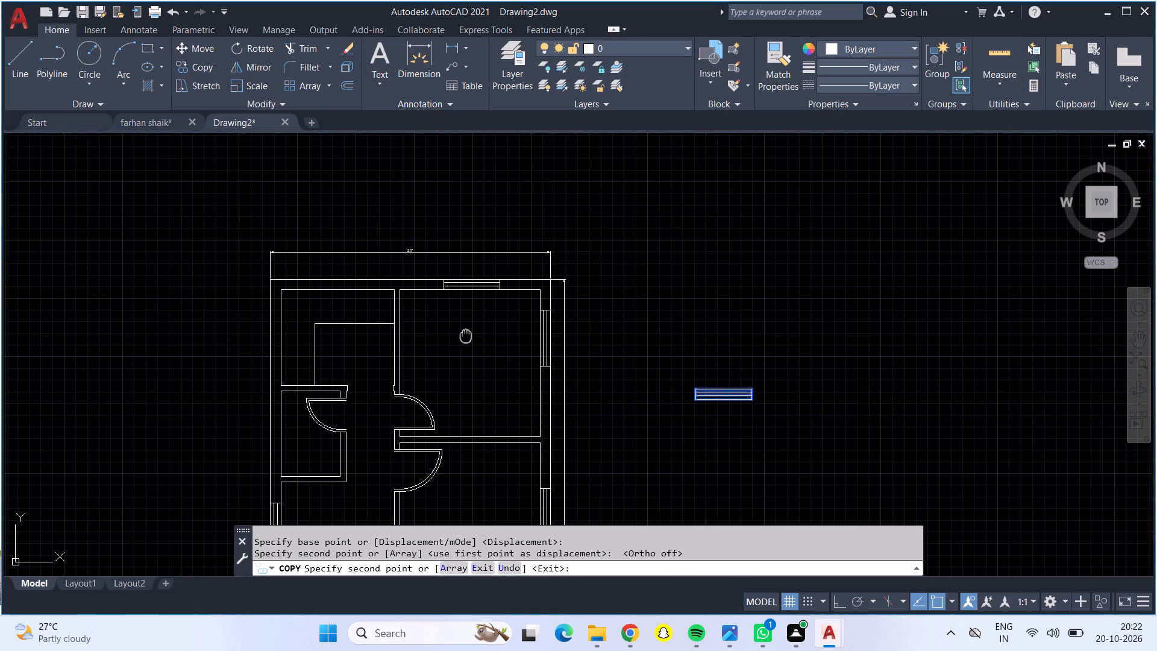
{"action": "middle_click_drag", "start_coordinate": [467, 266], "coordinate": [467, 254]}
{"action": "middle_click_drag", "start_coordinate": [486, 426], "coordinate": [463, 228]}
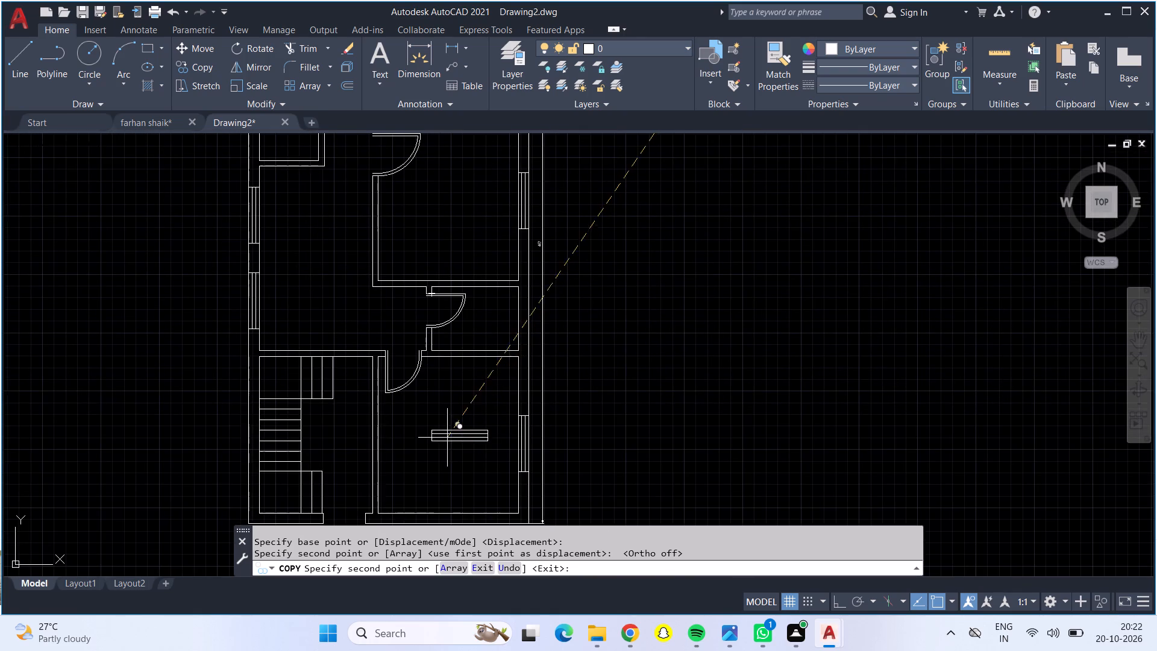
{"action": "middle_click_drag", "start_coordinate": [447, 438], "coordinate": [445, 329]}
{"action": "scroll", "coordinate": [437, 414], "scroll_direction": "up", "scroll_amount": 3}
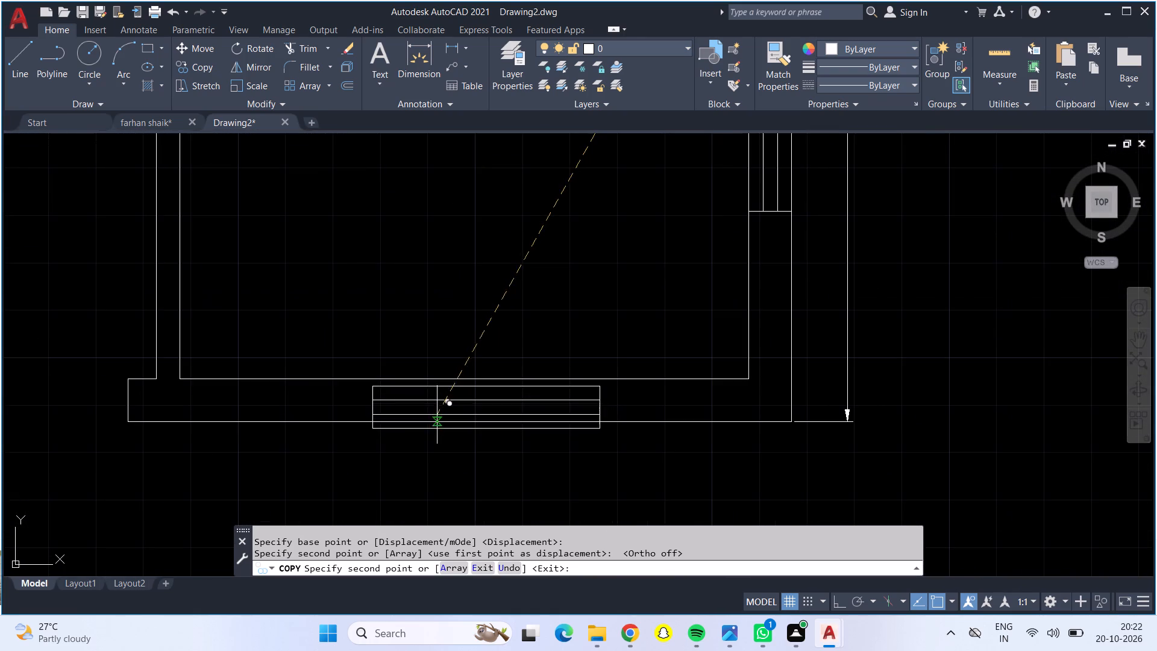
{"action": "scroll", "coordinate": [438, 400], "scroll_direction": "up", "scroll_amount": 1}
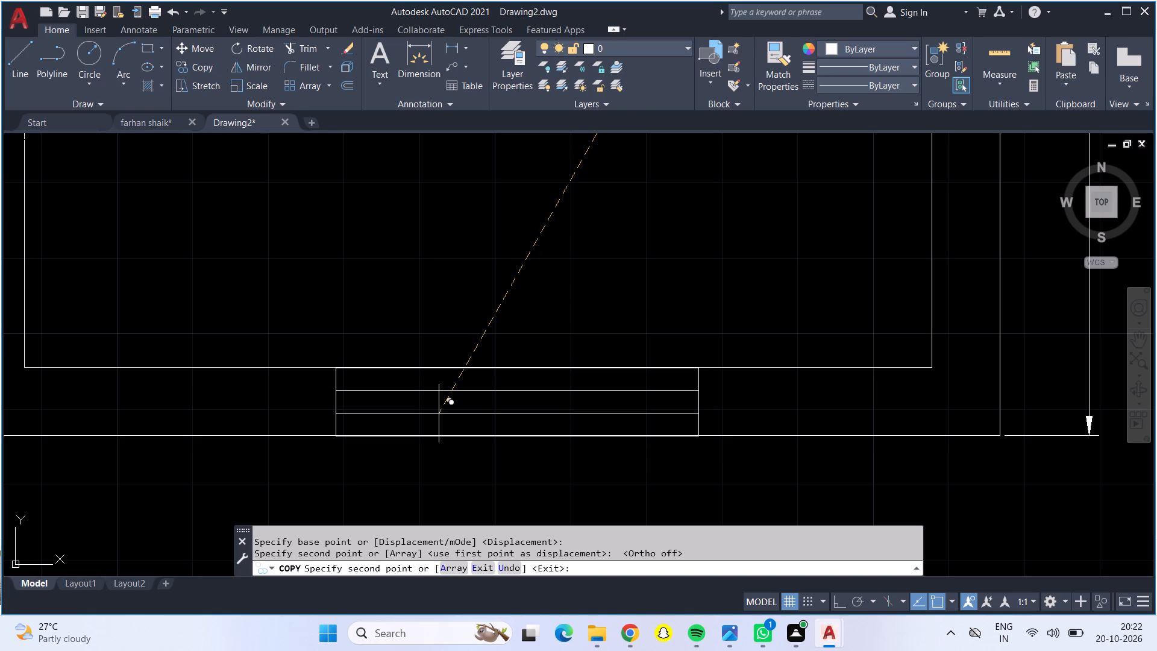
{"action": "left_click", "coordinate": [439, 414]}
{"action": "scroll", "coordinate": [443, 414], "scroll_direction": "down", "scroll_amount": 5}
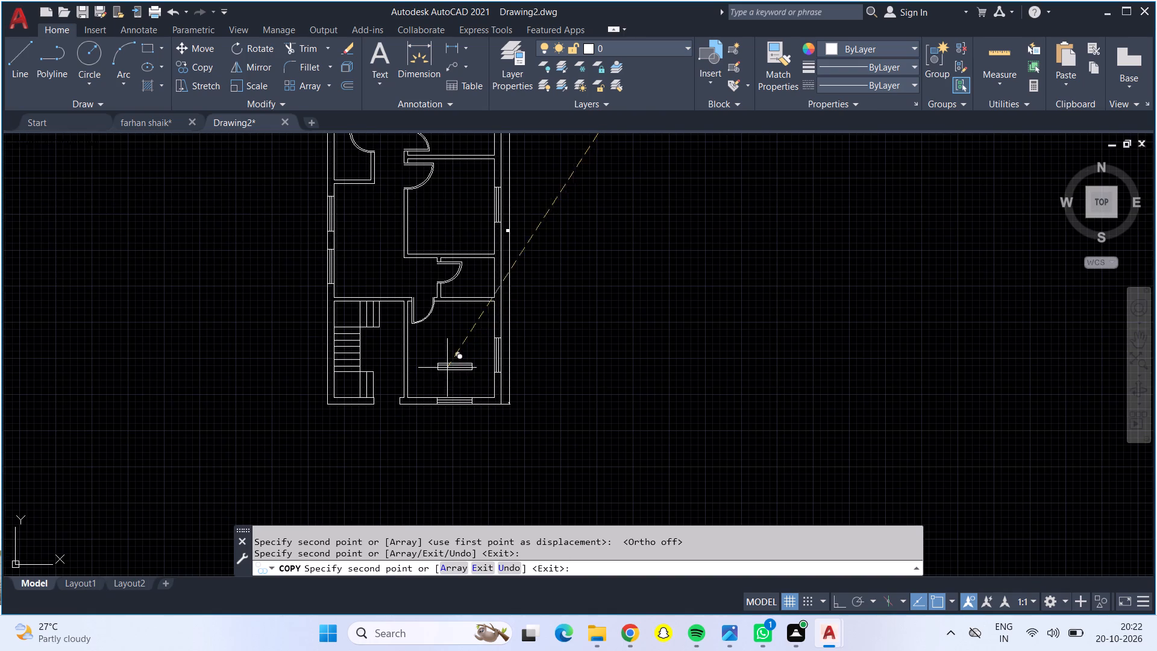
{"action": "scroll", "coordinate": [444, 346], "scroll_direction": "down", "scroll_amount": 1}
{"action": "key", "text": "Escape"}
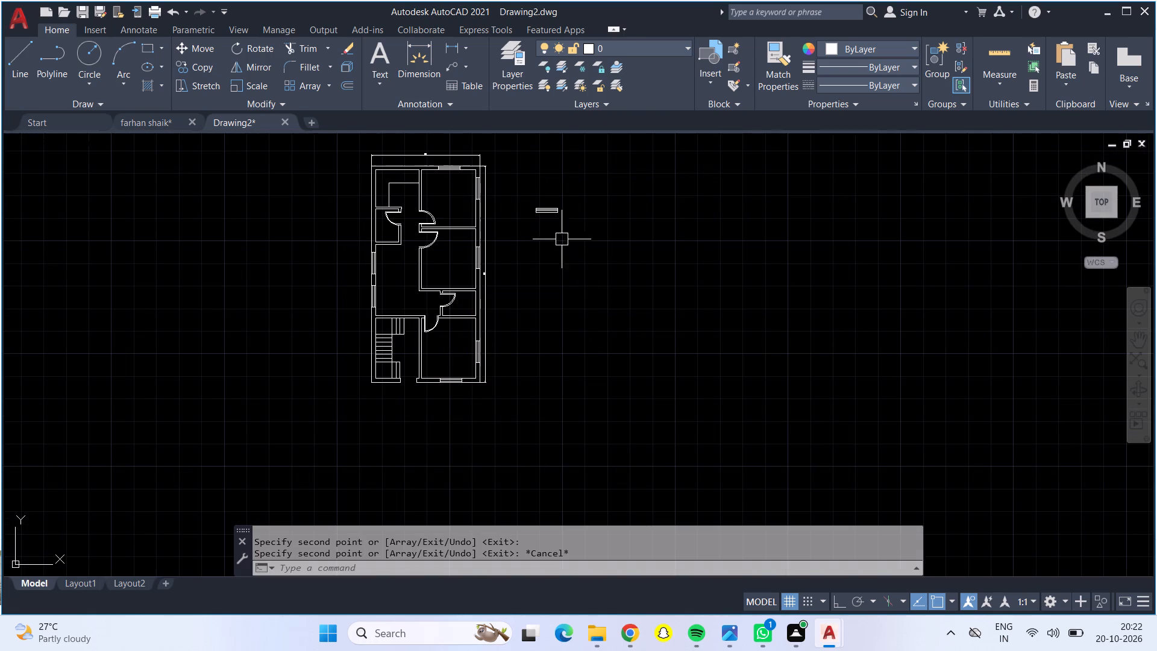
Offset the left short side of the spare horizontal window 2' inwards.
{"action": "scroll", "coordinate": [544, 207], "scroll_direction": "up", "scroll_amount": 7}
{"action": "middle_click_drag", "start_coordinate": [548, 186], "coordinate": [554, 271]}
{"action": "key", "text": "o"}
{"action": "key", "text": "Return"}
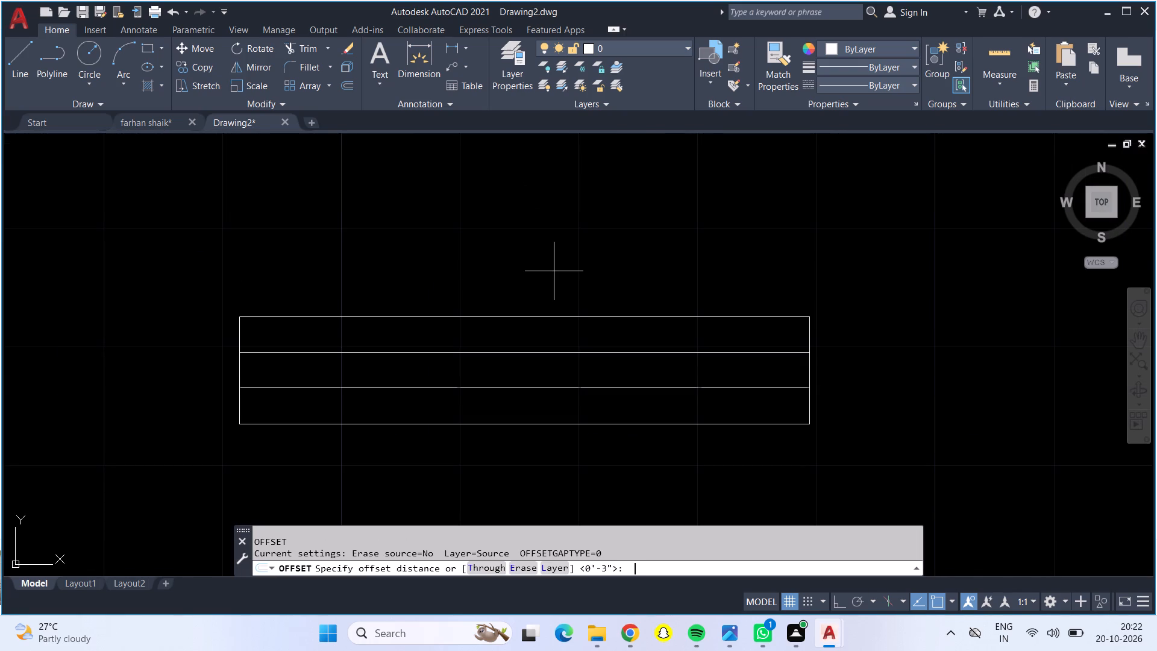
{"action": "type", "text": "2'"}
{"action": "key", "text": "Return"}
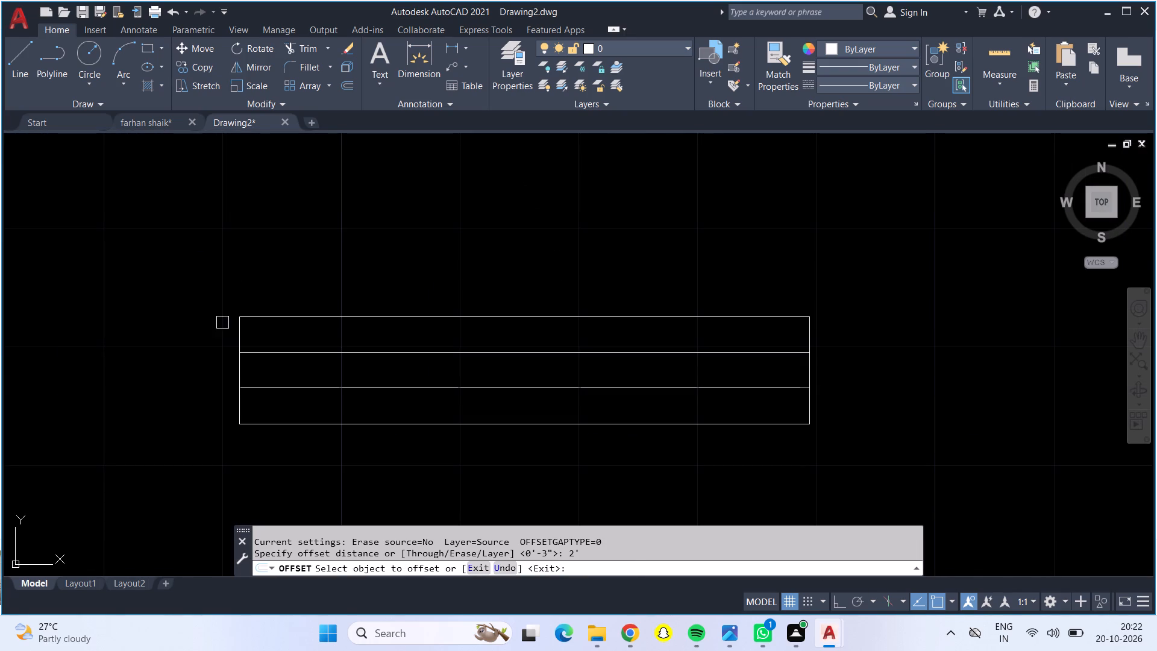
{"action": "left_click", "coordinate": [239, 366]}
{"action": "left_click", "coordinate": [358, 384]}
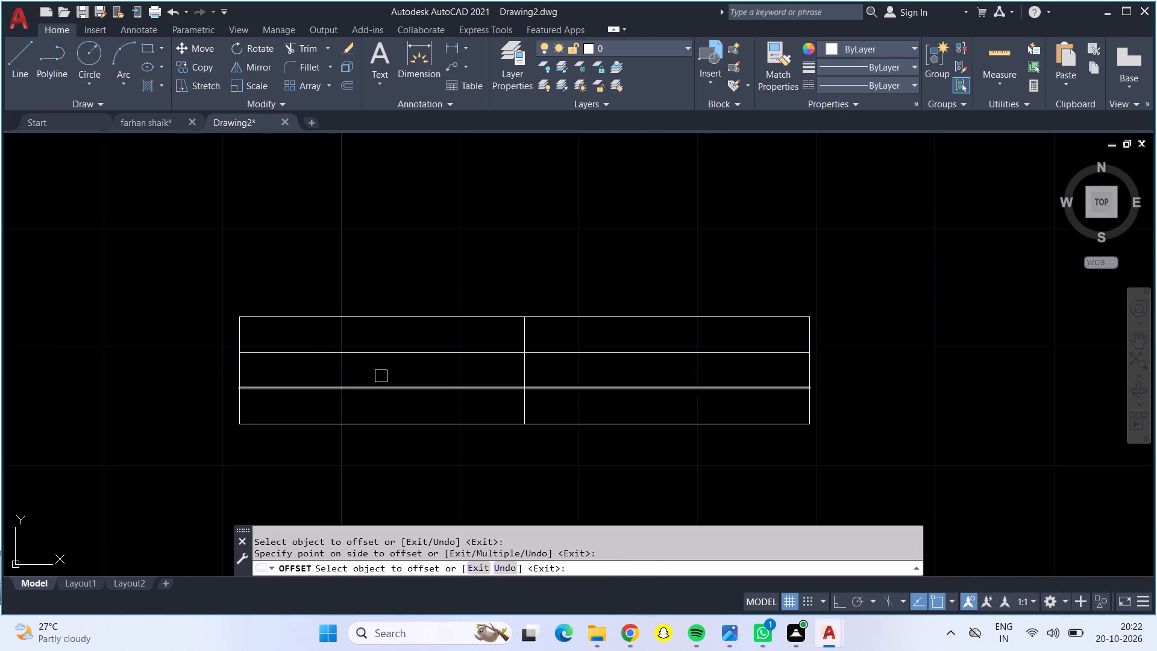
{"action": "key", "text": "Escape"}
{"action": "key", "text": "Escape"}
Trim away the half of the spare window right of the new dividing line, leaving a 2' window.
{"action": "left_click", "coordinate": [299, 39]}
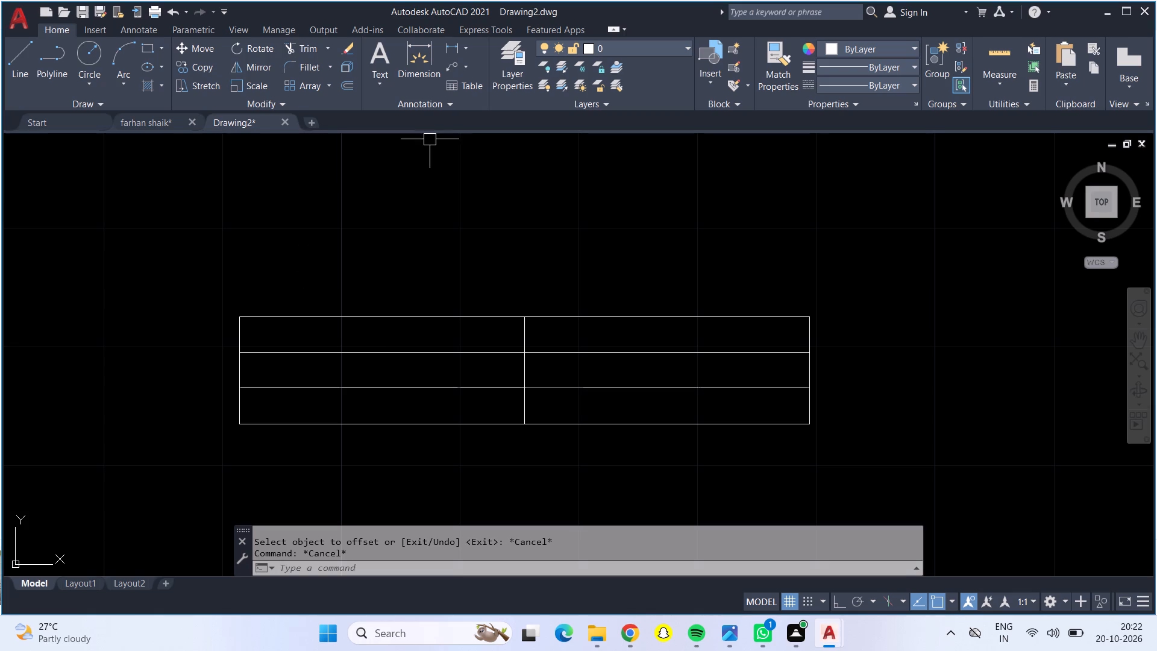
{"action": "left_click_drag", "start_coordinate": [600, 260], "coordinate": [677, 438]}
{"action": "key", "text": "Escape"}
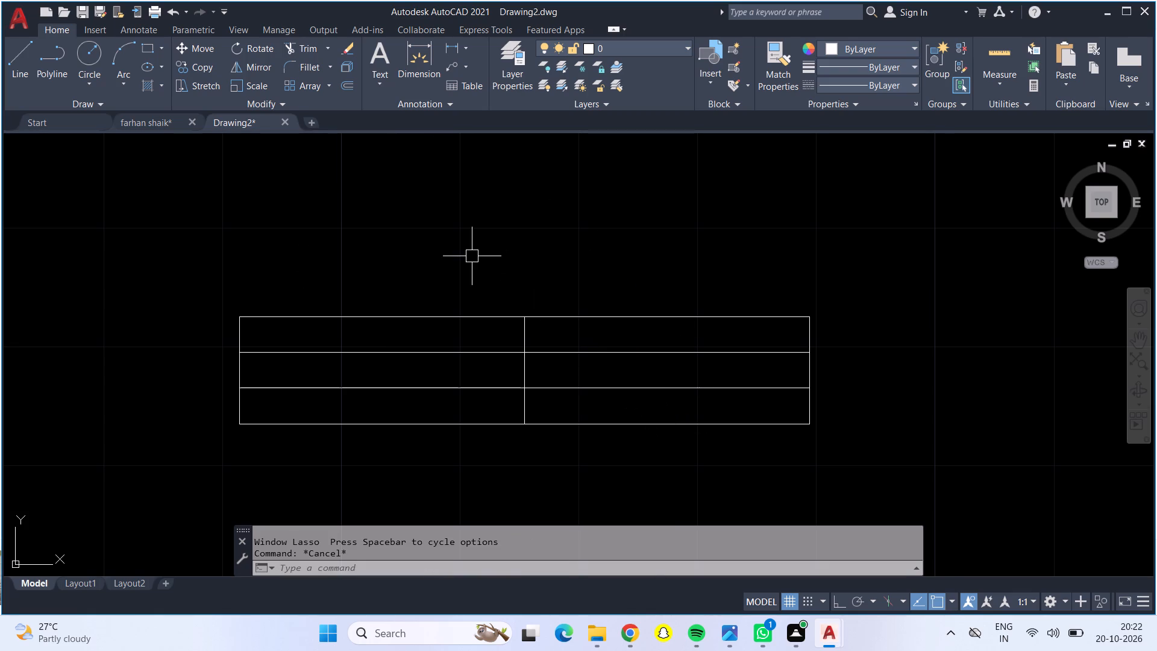
{"action": "key", "text": "Escape"}
{"action": "left_click", "coordinate": [309, 46]}
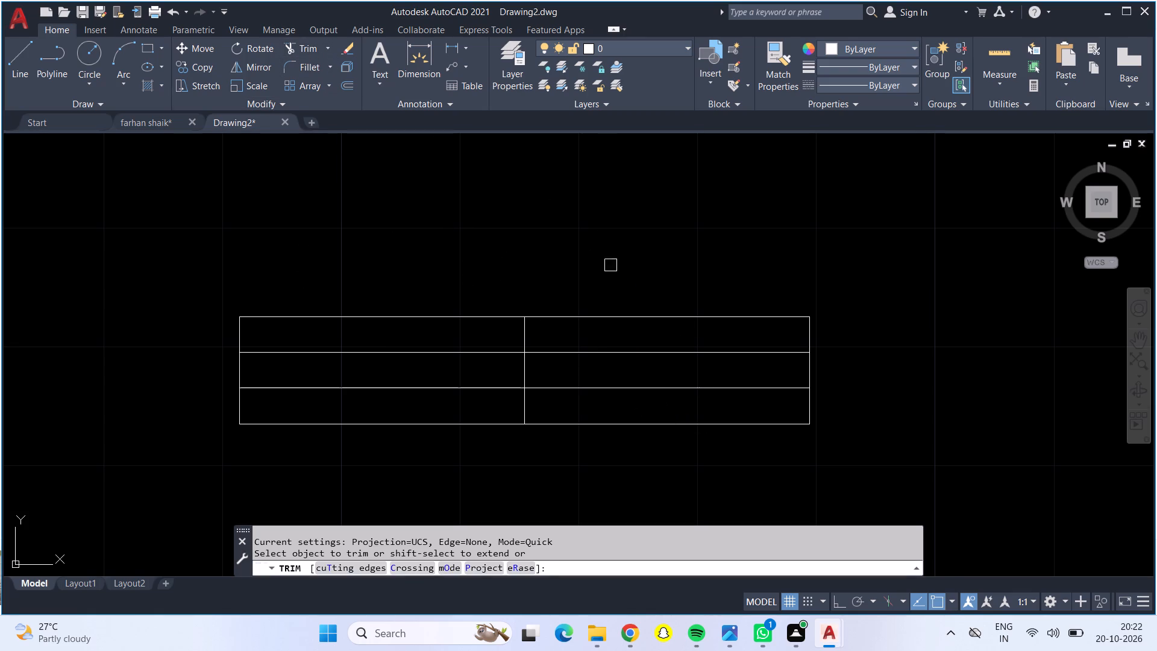
{"action": "left_click_drag", "start_coordinate": [610, 265], "coordinate": [736, 475]}
{"action": "left_click_drag", "start_coordinate": [732, 391], "coordinate": [1105, 306]}
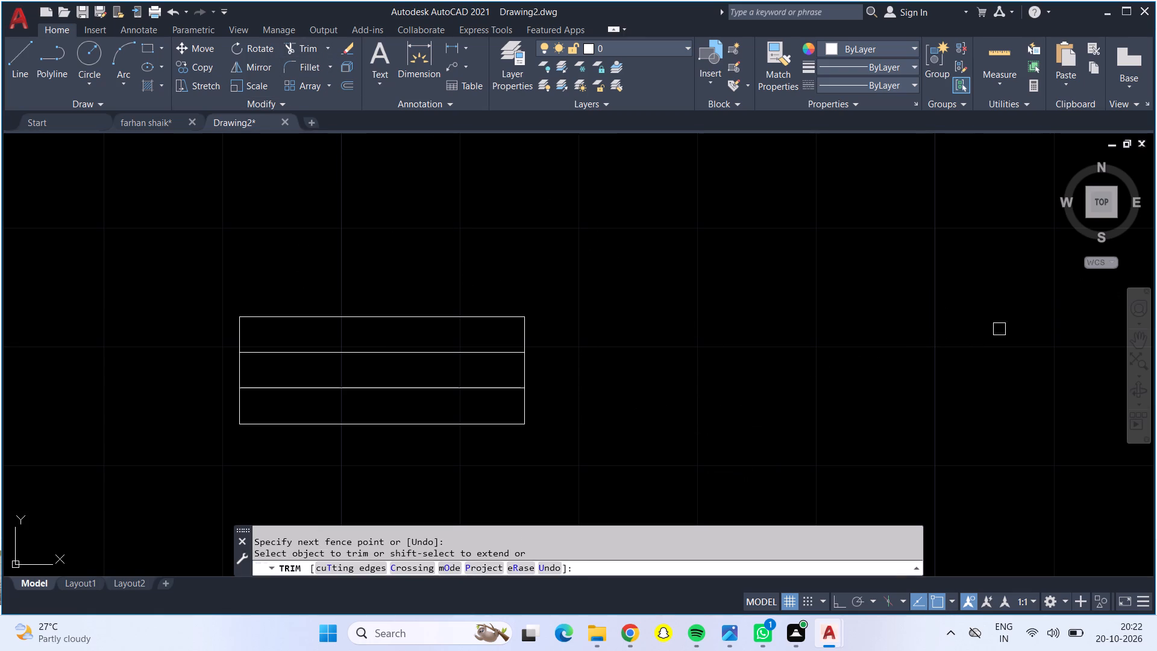
{"action": "key", "text": "Escape"}
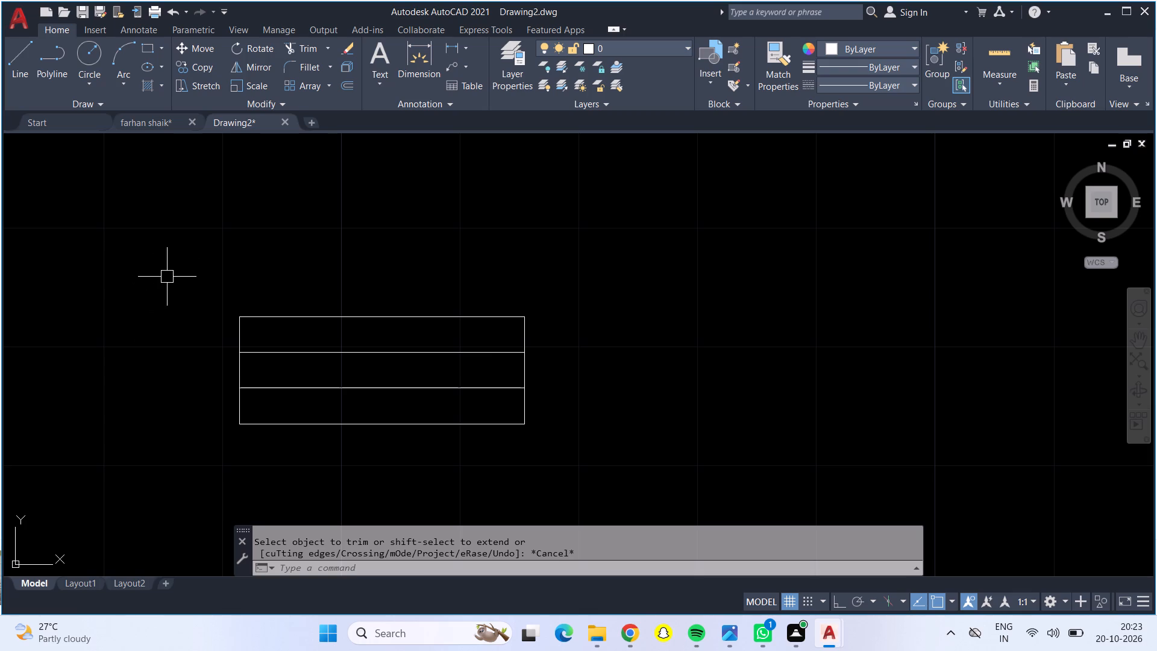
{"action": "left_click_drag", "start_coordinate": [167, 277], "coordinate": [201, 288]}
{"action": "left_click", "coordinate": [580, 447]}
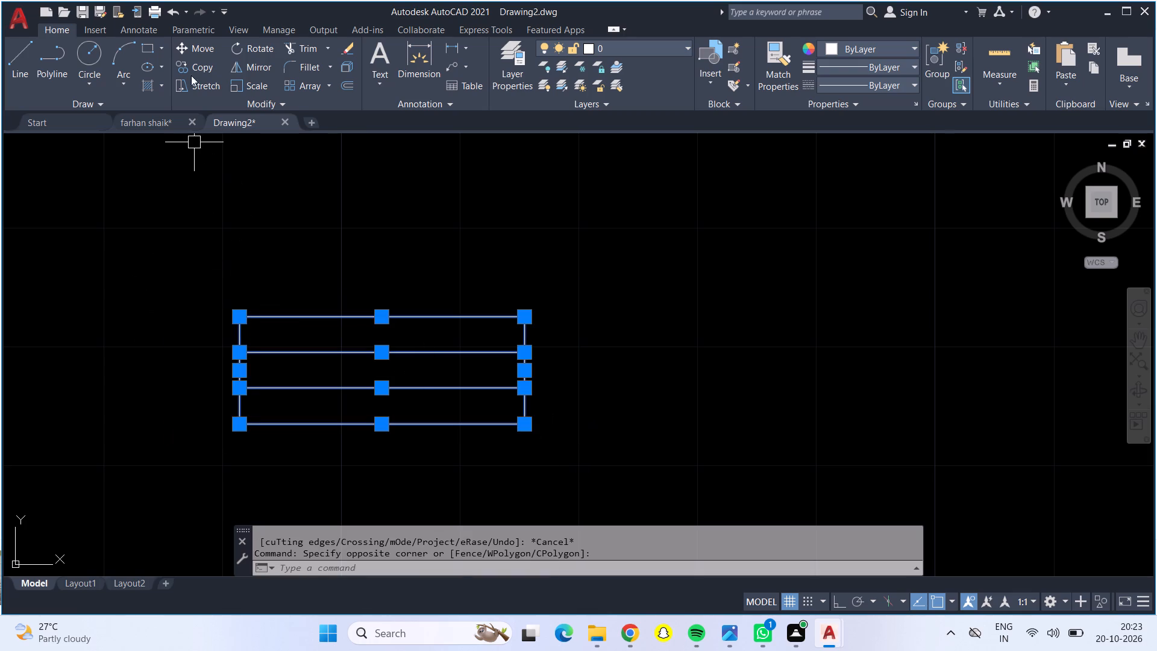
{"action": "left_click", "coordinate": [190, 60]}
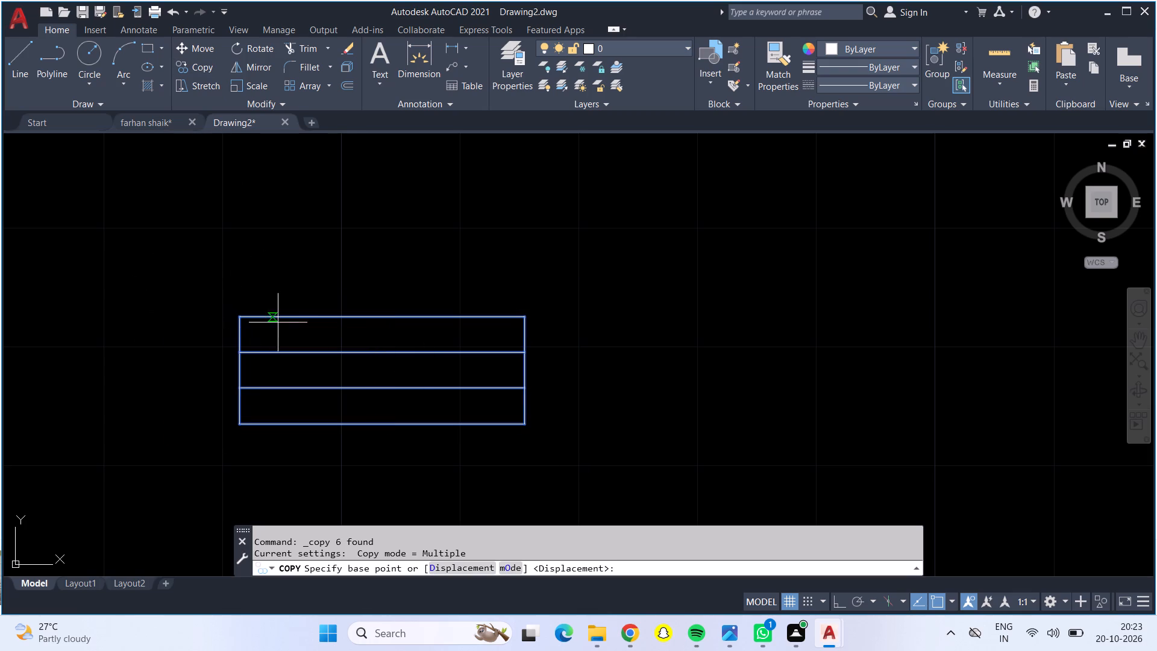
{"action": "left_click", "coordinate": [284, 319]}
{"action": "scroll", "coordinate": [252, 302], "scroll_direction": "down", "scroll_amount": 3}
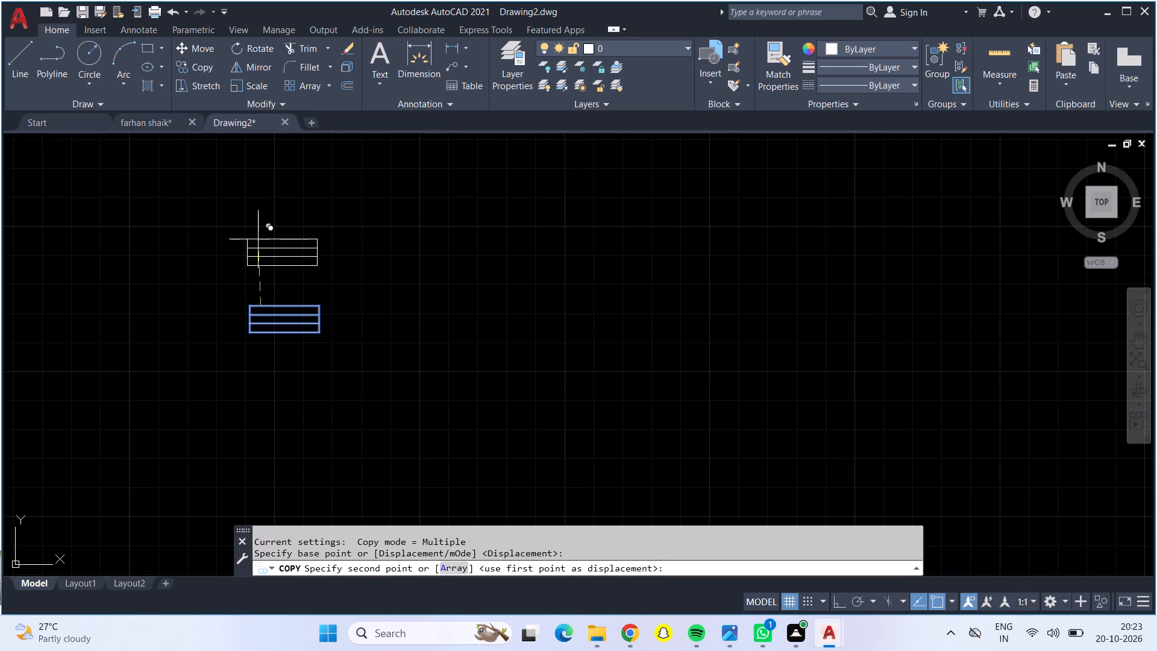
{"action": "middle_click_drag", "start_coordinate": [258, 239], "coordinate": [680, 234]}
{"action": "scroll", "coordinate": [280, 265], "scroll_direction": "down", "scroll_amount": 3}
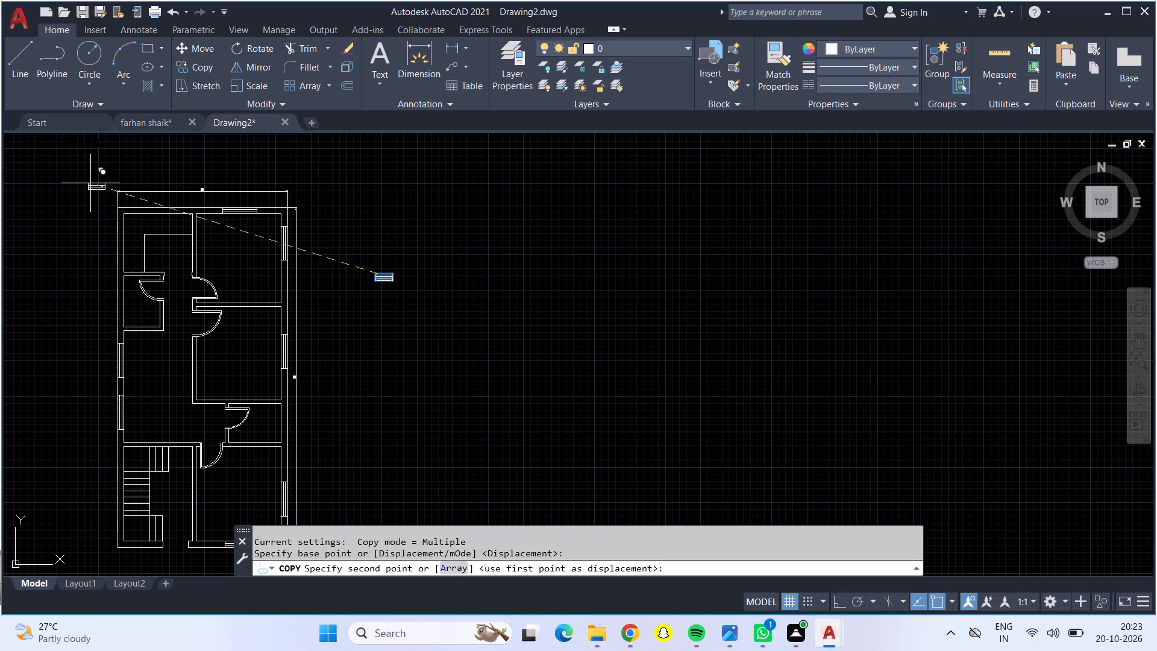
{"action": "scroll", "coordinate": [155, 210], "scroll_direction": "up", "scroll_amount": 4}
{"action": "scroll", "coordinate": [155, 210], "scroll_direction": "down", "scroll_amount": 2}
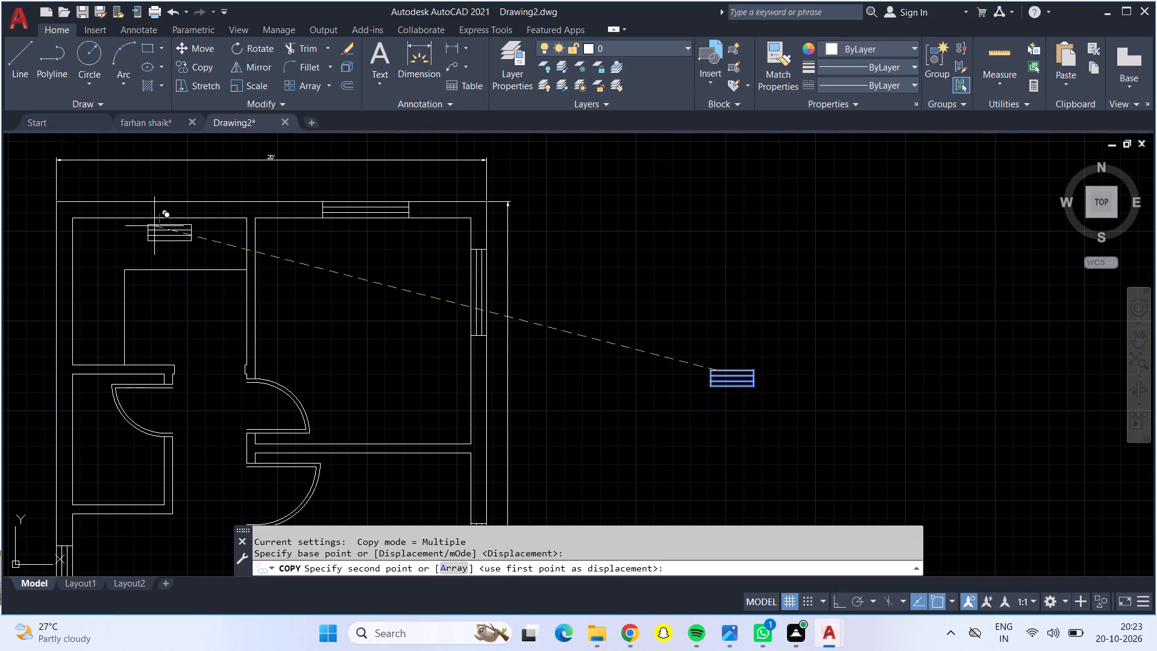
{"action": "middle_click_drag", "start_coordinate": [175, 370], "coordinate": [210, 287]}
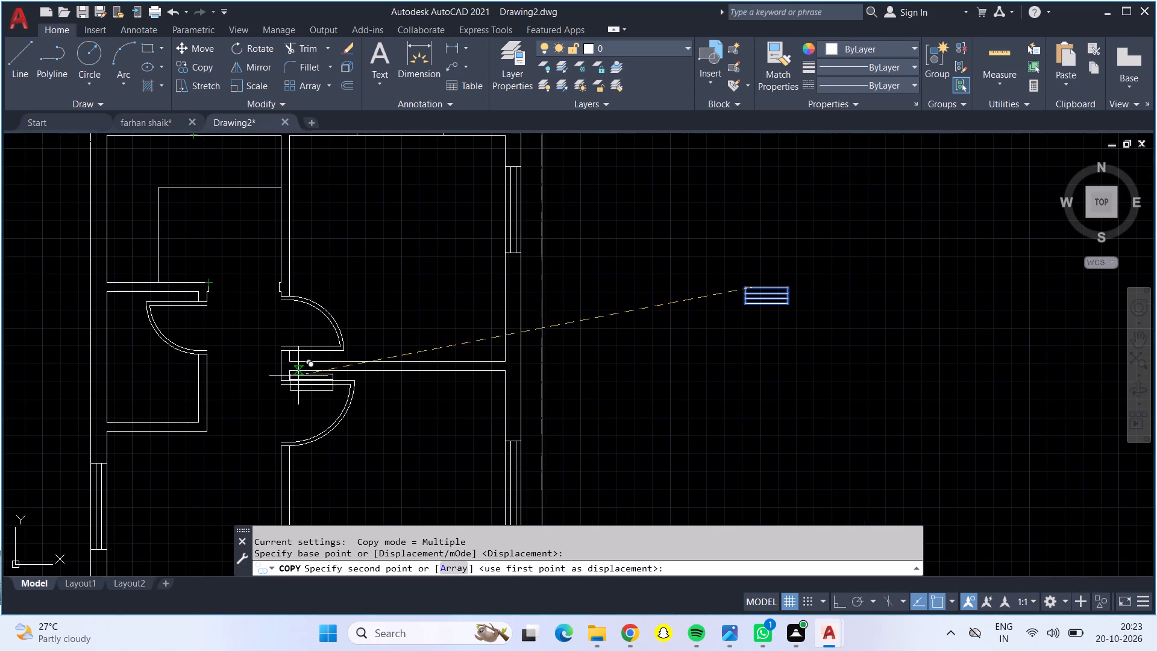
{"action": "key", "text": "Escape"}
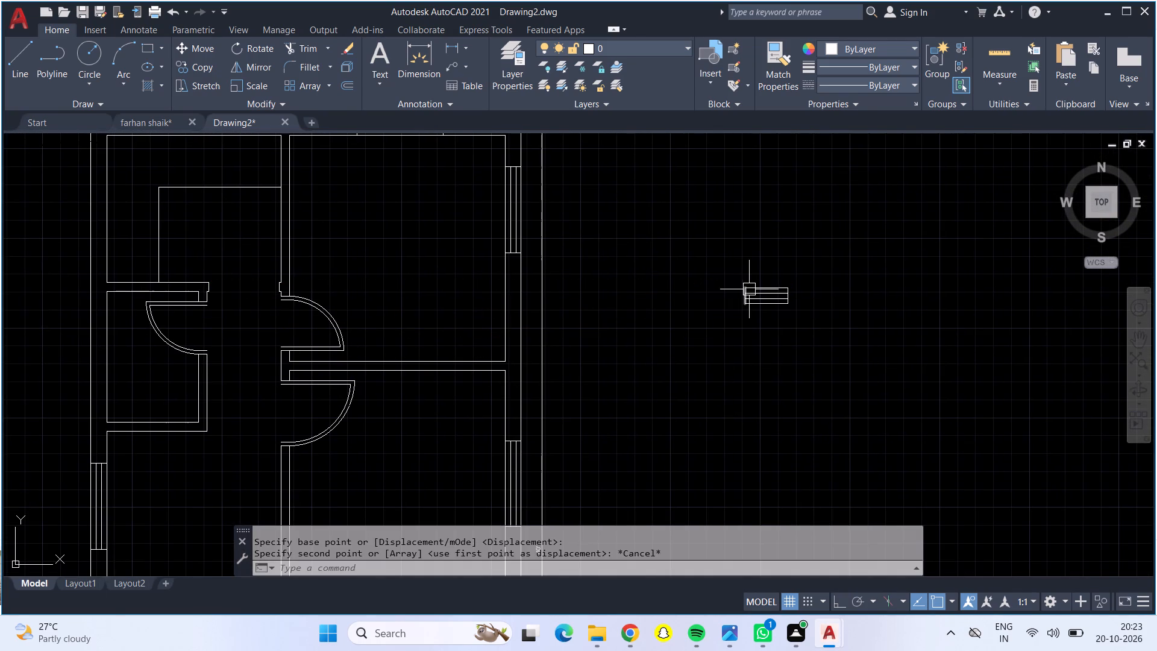
With Ortho on, draw a three-sided outline 1' long and 9" high extending the spare 2' window from its right end.
{"action": "scroll", "coordinate": [753, 291], "scroll_direction": "up", "scroll_amount": 4}
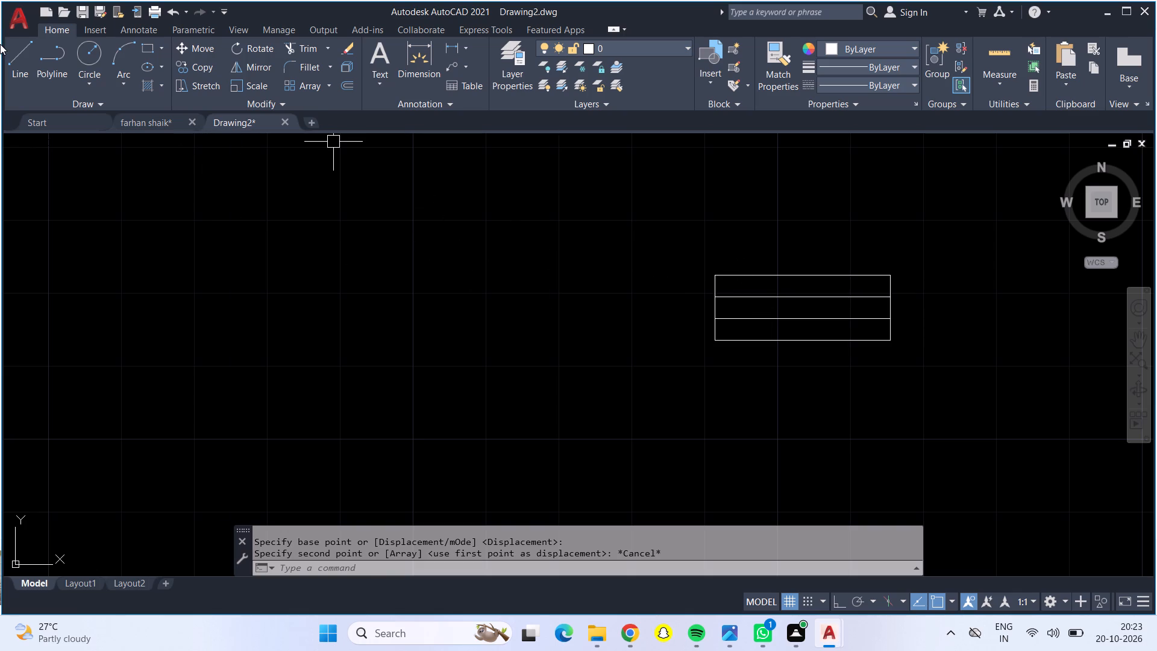
{"action": "left_click", "coordinate": [10, 56]}
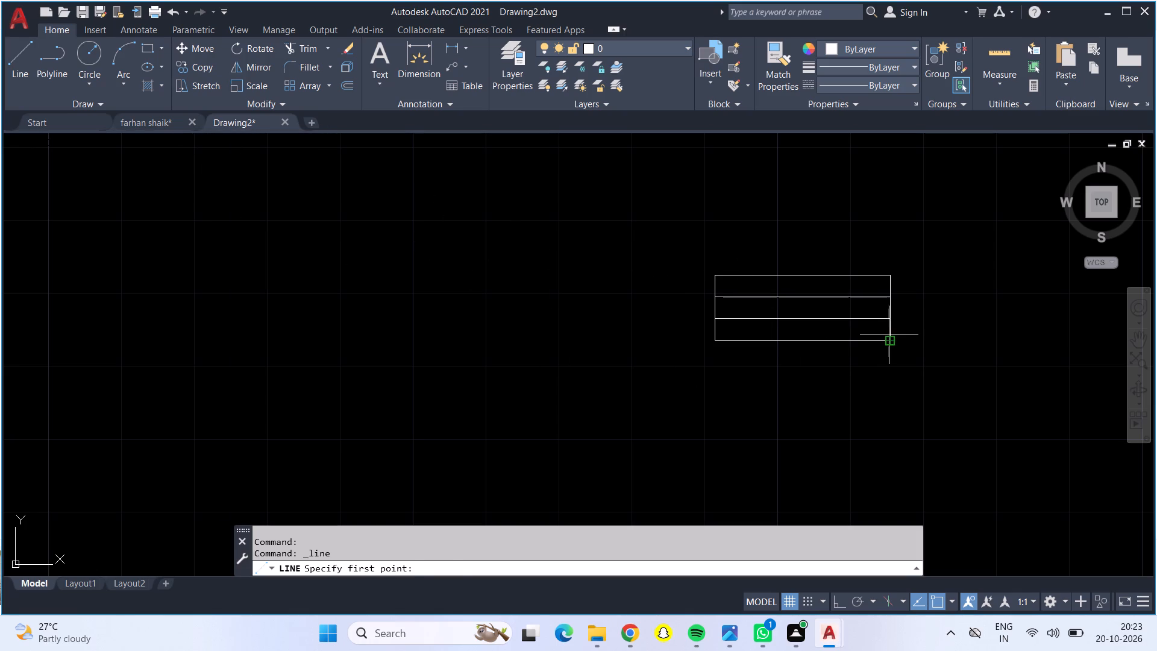
{"action": "left_click", "coordinate": [889, 335]}
{"action": "type", "text": "1'"}
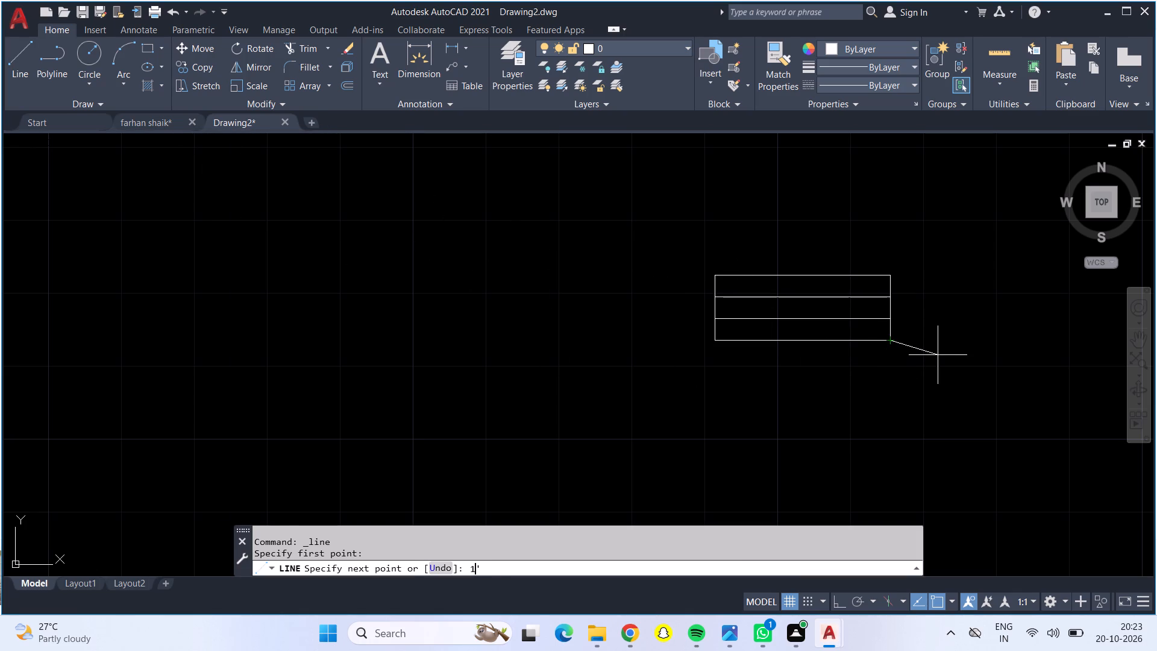
{"action": "key", "text": "Return"}
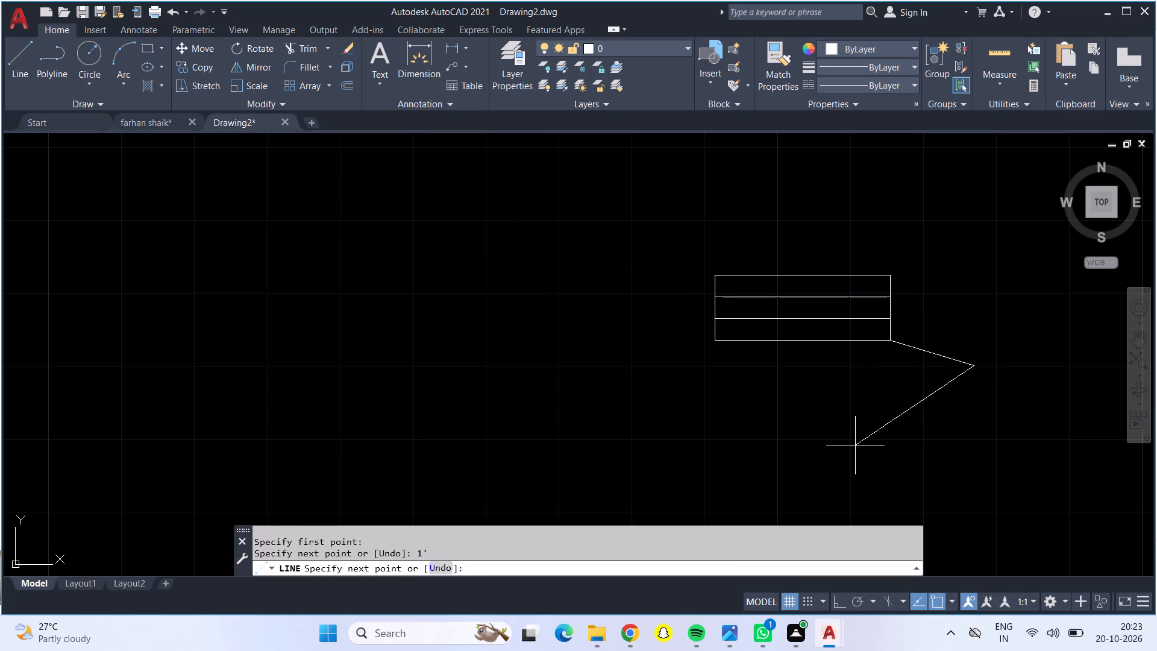
{"action": "key", "text": "ctrl+z"}
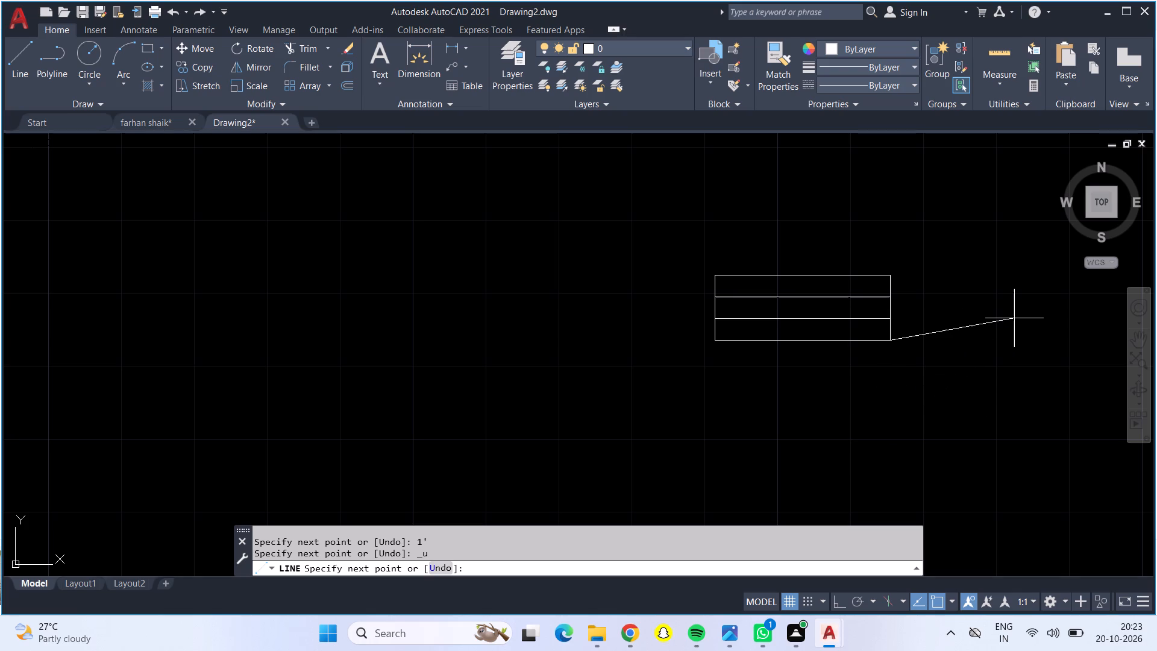
{"action": "key", "text": "F8"}
{"action": "type", "text": "1'"}
{"action": "key", "text": "Return"}
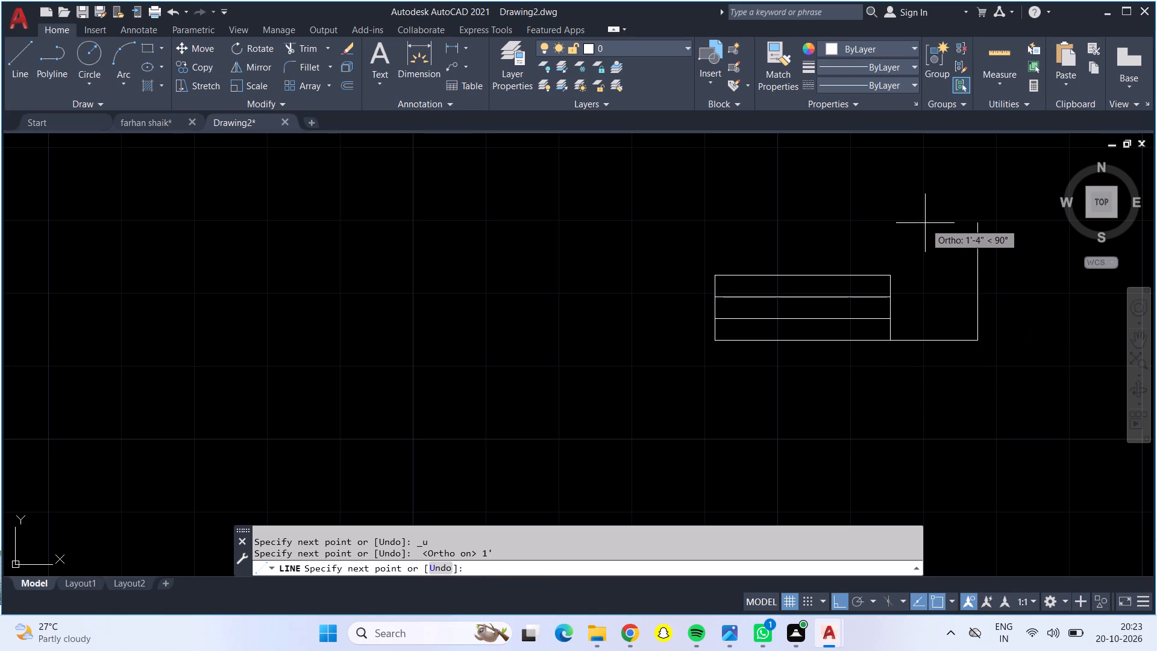
{"action": "type", "text": "9\""}
{"action": "key", "text": "Return"}
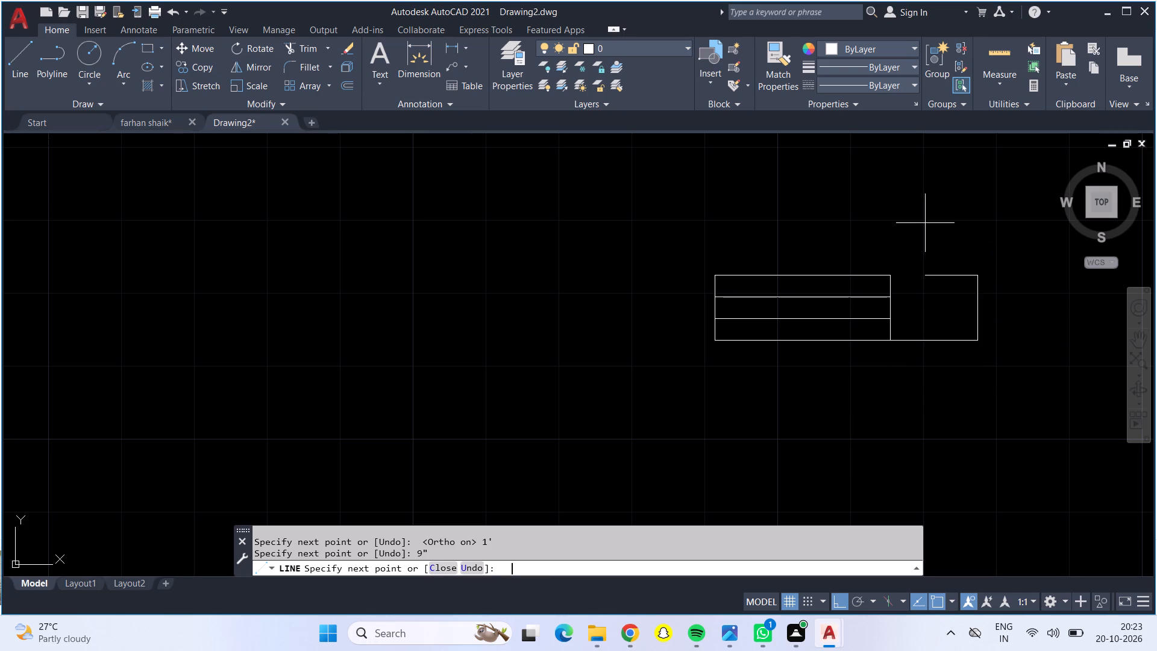
{"action": "type", "text": "1'"}
{"action": "key", "text": "Return"}
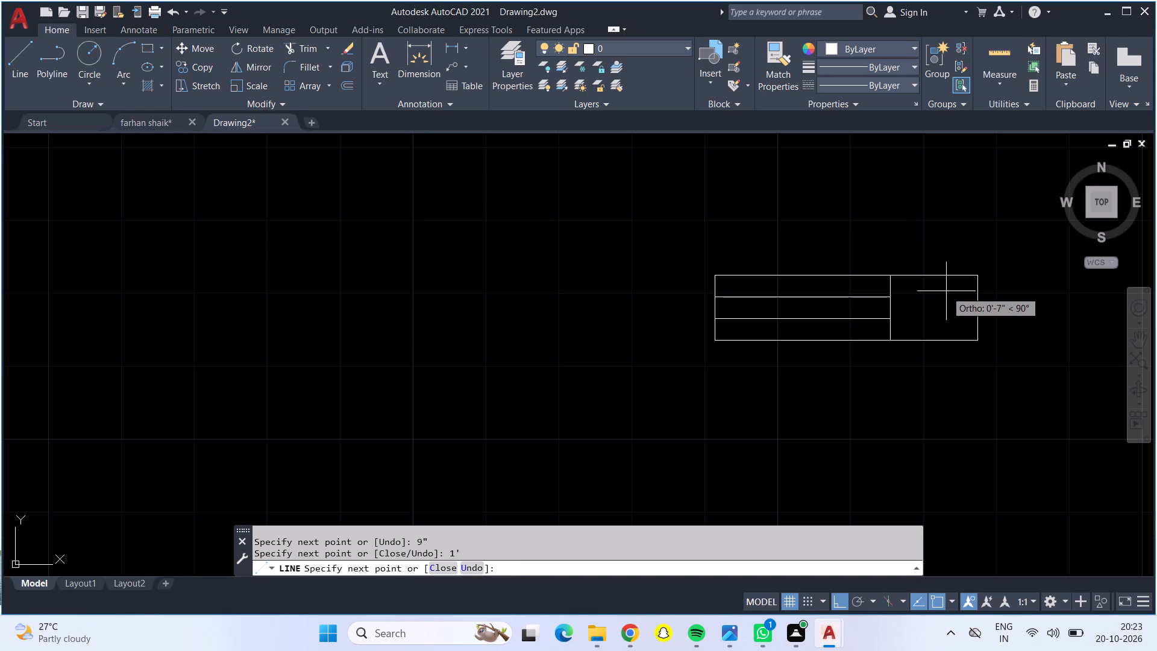
{"action": "key", "text": "Escape"}
Erase the dividing line between the spare window and its new extension.
{"action": "scroll", "coordinate": [891, 306], "scroll_direction": "up", "scroll_amount": 2}
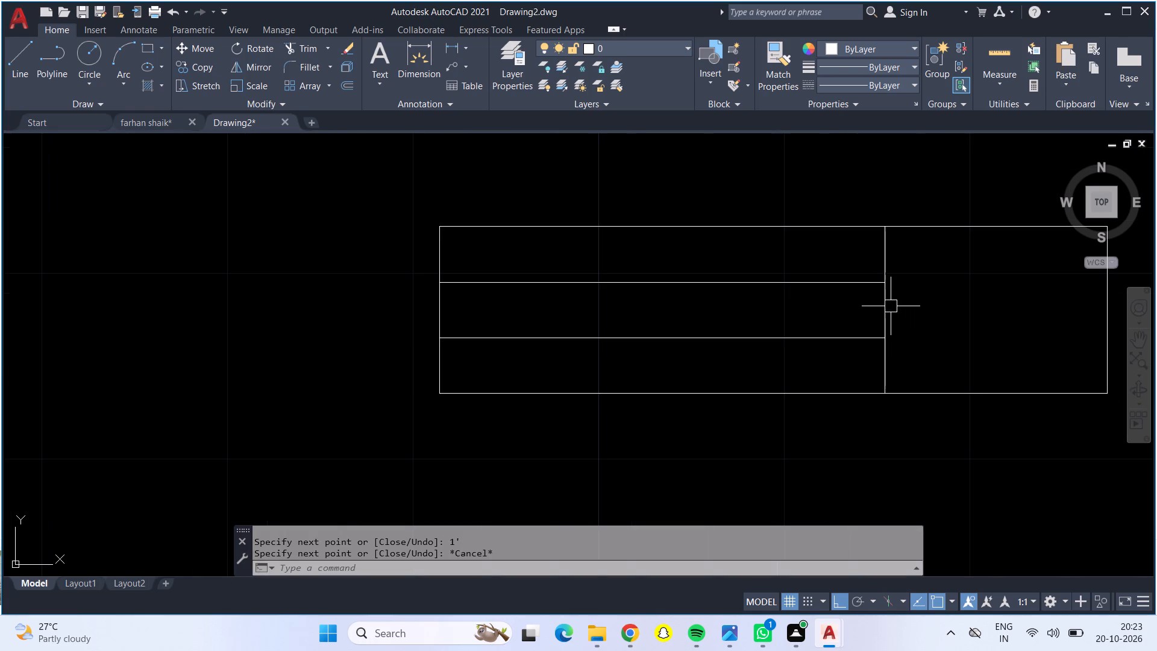
{"action": "left_click", "coordinate": [887, 310]}
{"action": "key", "text": "Delete"}
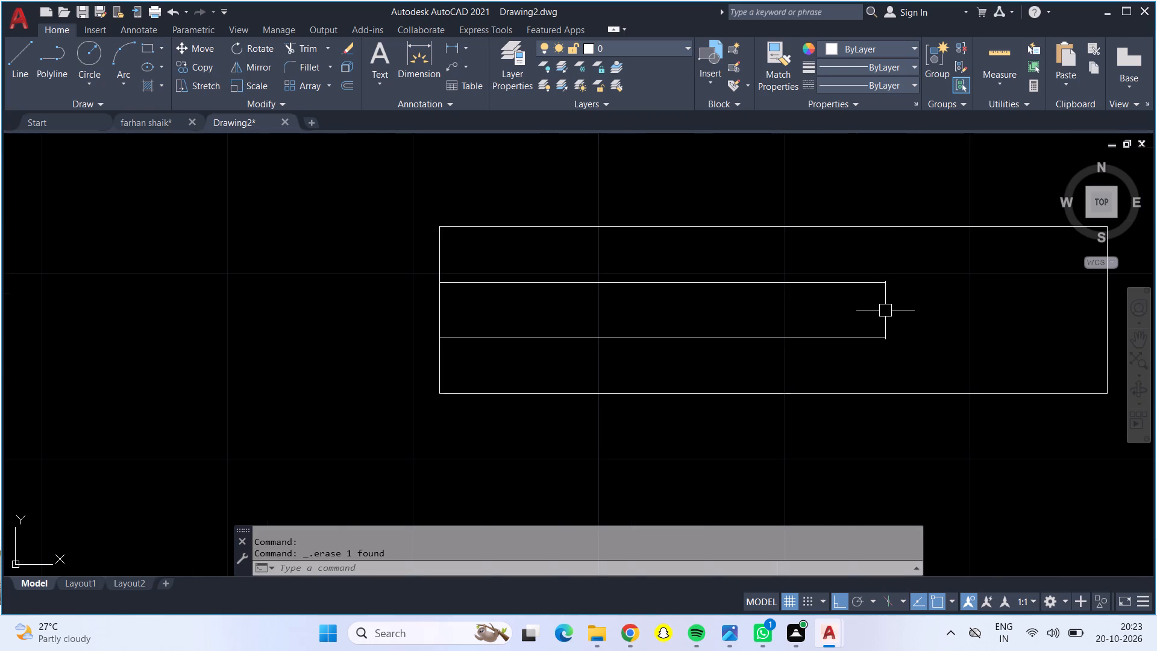
Draw two lines continuing the spare window's inner pane lines to the new right end.
{"action": "left_click", "coordinate": [22, 54]}
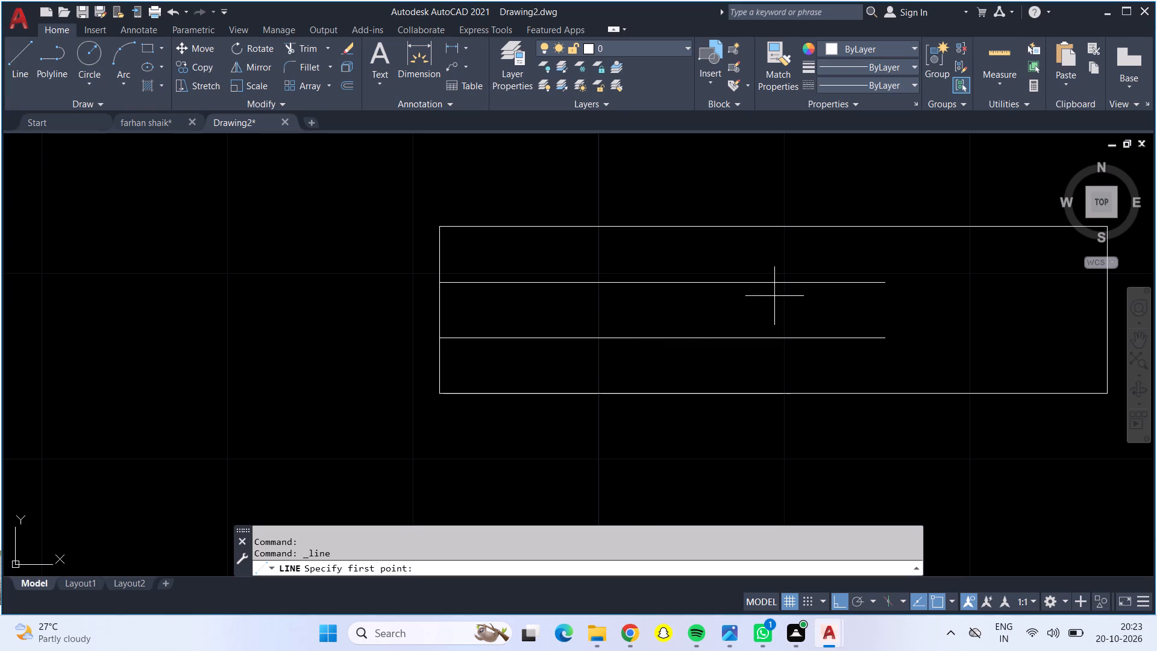
{"action": "left_click", "coordinate": [883, 280]}
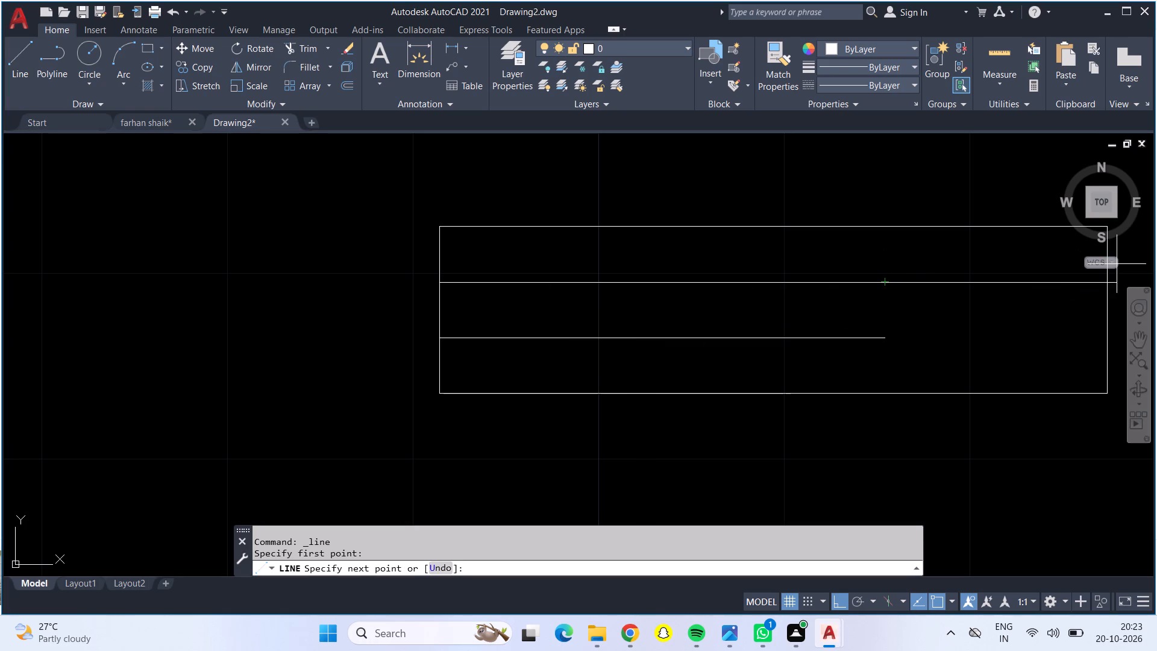
{"action": "left_click", "coordinate": [1109, 284]}
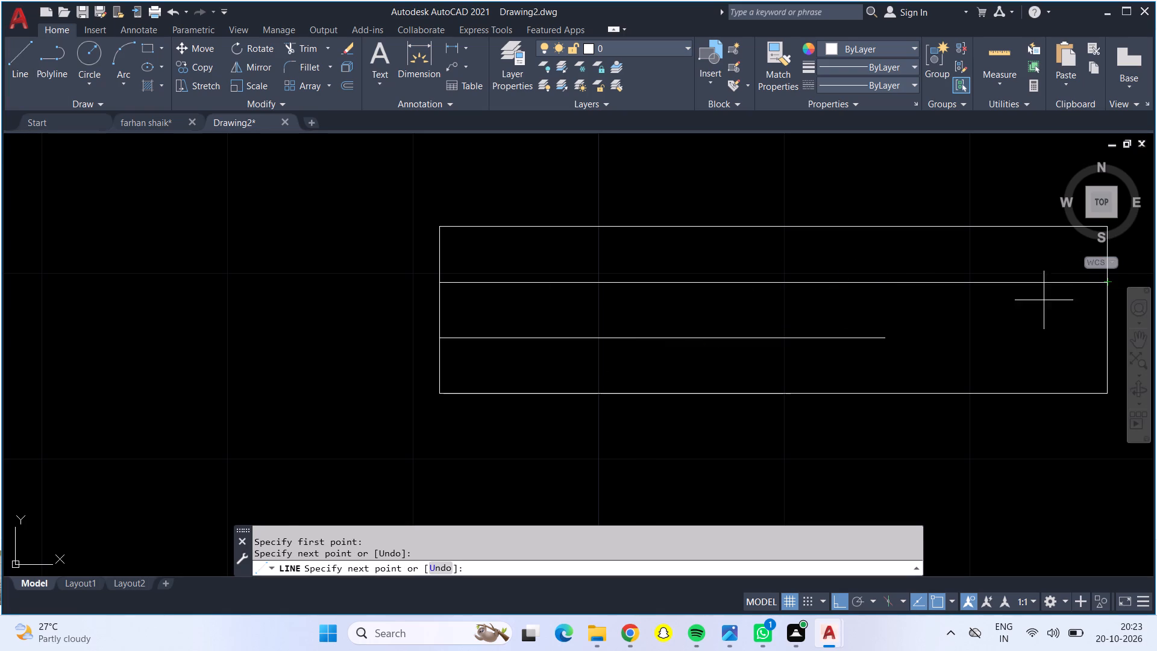
{"action": "key", "text": "Escape"}
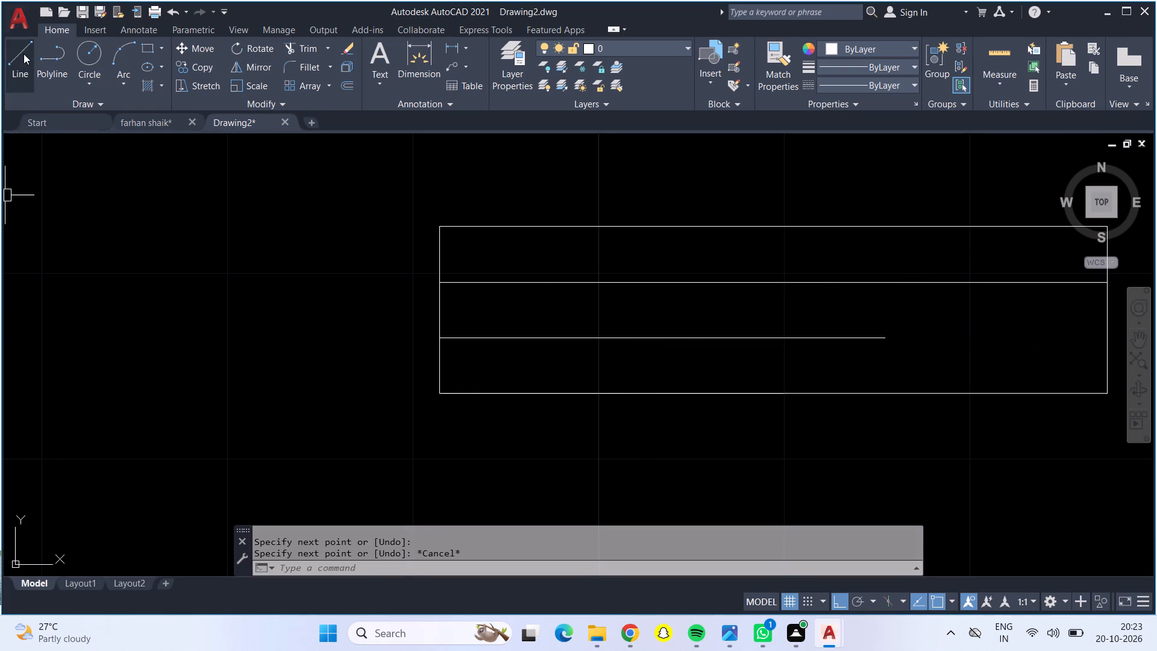
{"action": "left_click", "coordinate": [24, 54]}
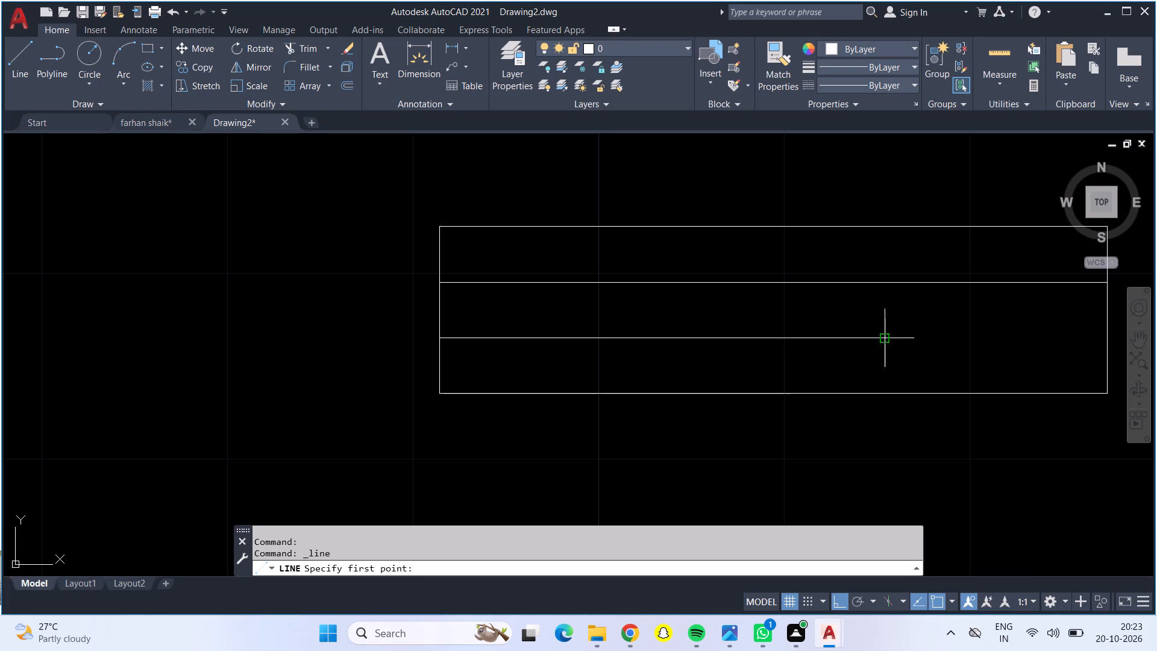
{"action": "left_click", "coordinate": [883, 338]}
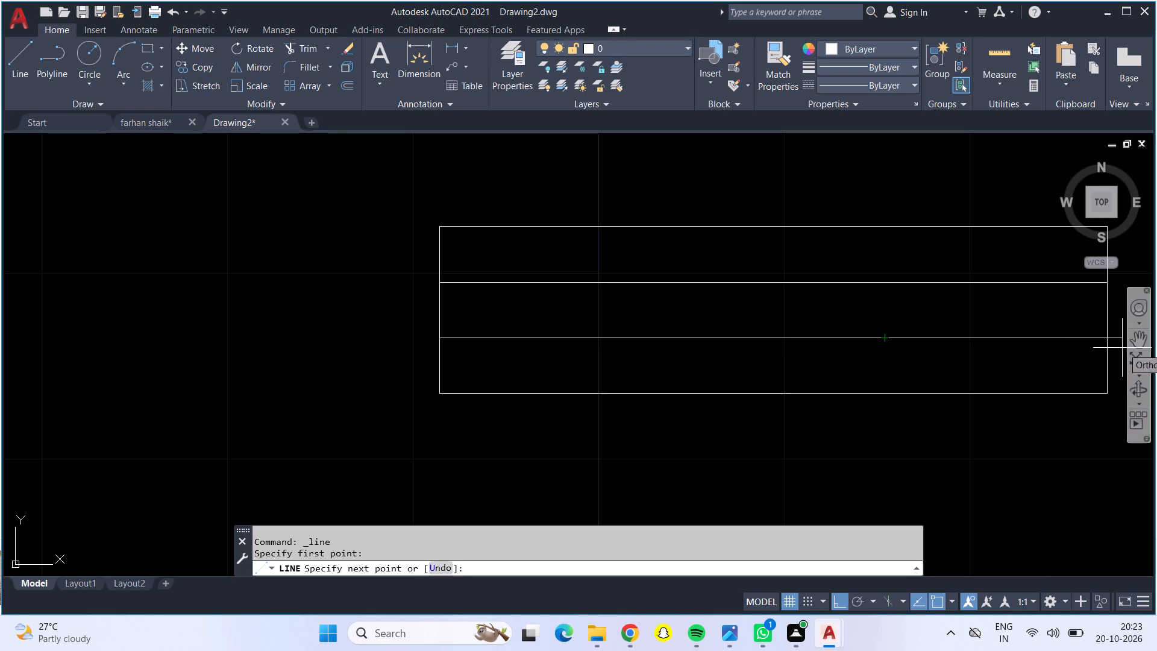
{"action": "left_click", "coordinate": [1109, 337]}
{"action": "key", "text": "Escape"}
With Ortho off, copy the lengthened 3' spare window into the top outer wall of the upper left room.
{"action": "scroll", "coordinate": [988, 363], "scroll_direction": "down", "scroll_amount": 2}
{"action": "left_click_drag", "start_coordinate": [718, 259], "coordinate": [723, 259]}
{"action": "left_click", "coordinate": [1111, 401]}
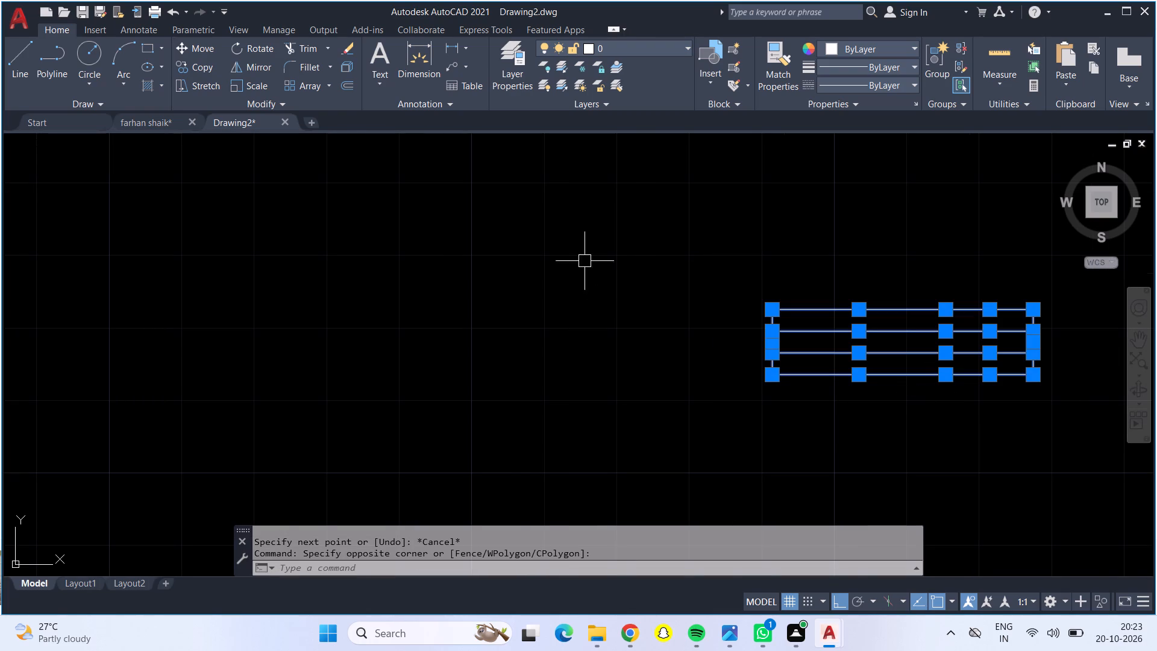
{"action": "left_click", "coordinate": [195, 64]}
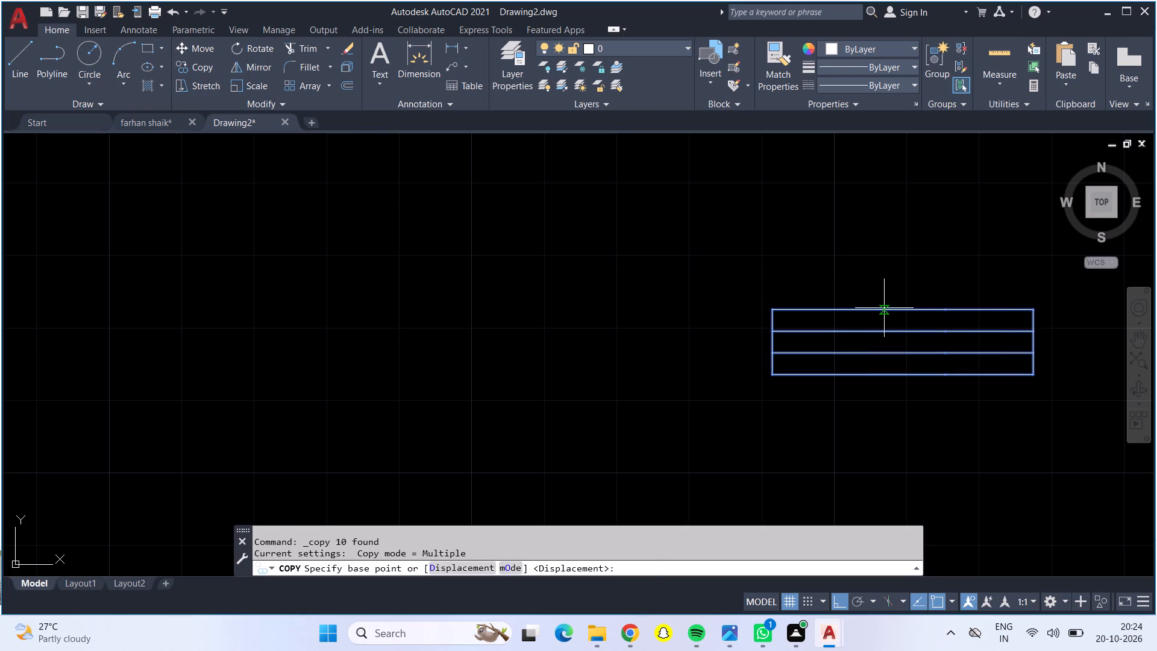
{"action": "left_click_drag", "start_coordinate": [884, 308], "coordinate": [864, 307]}
{"action": "scroll", "coordinate": [743, 286], "scroll_direction": "down", "scroll_amount": 5}
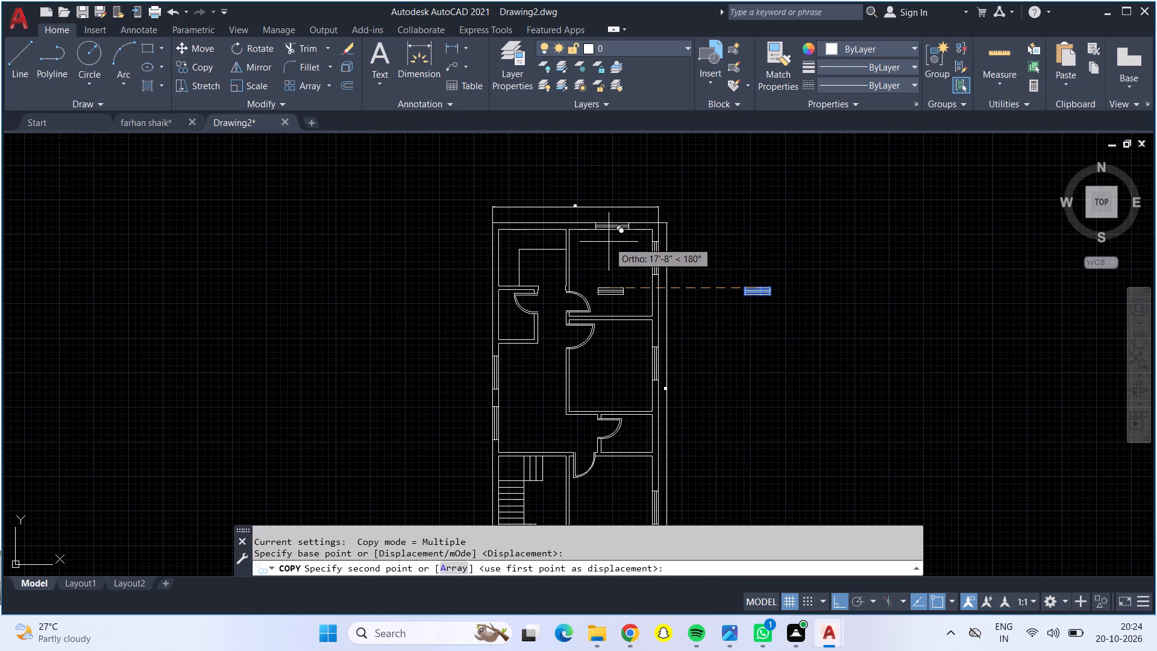
{"action": "key", "text": "F8"}
{"action": "scroll", "coordinate": [516, 227], "scroll_direction": "up", "scroll_amount": 4}
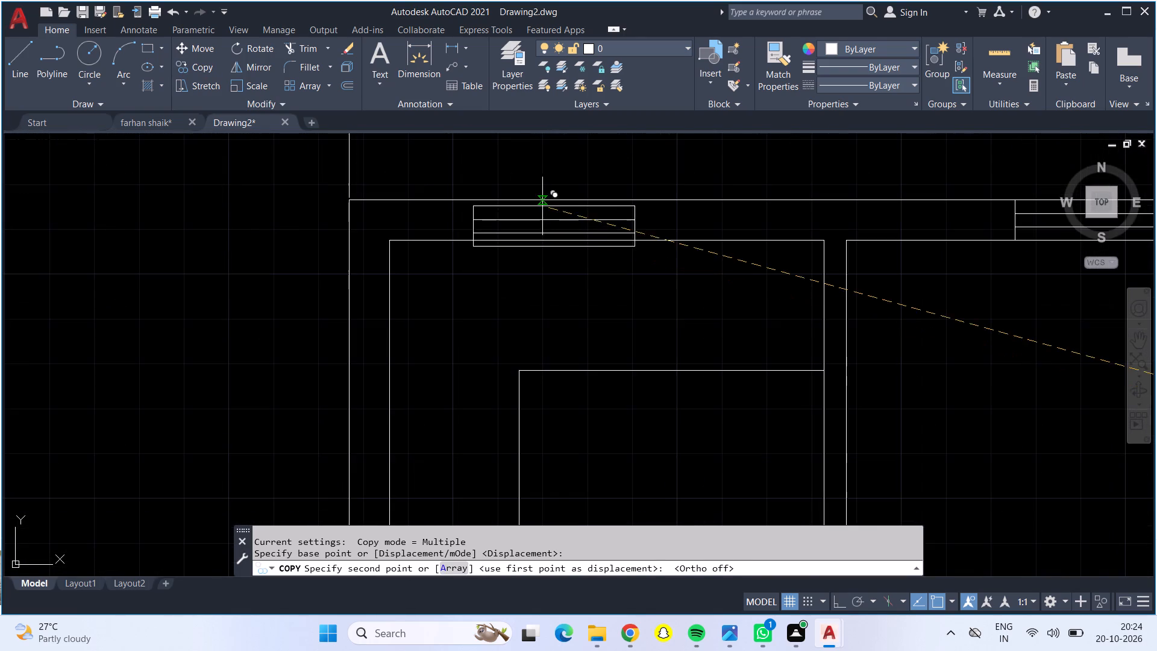
{"action": "scroll", "coordinate": [542, 206], "scroll_direction": "up", "scroll_amount": 3}
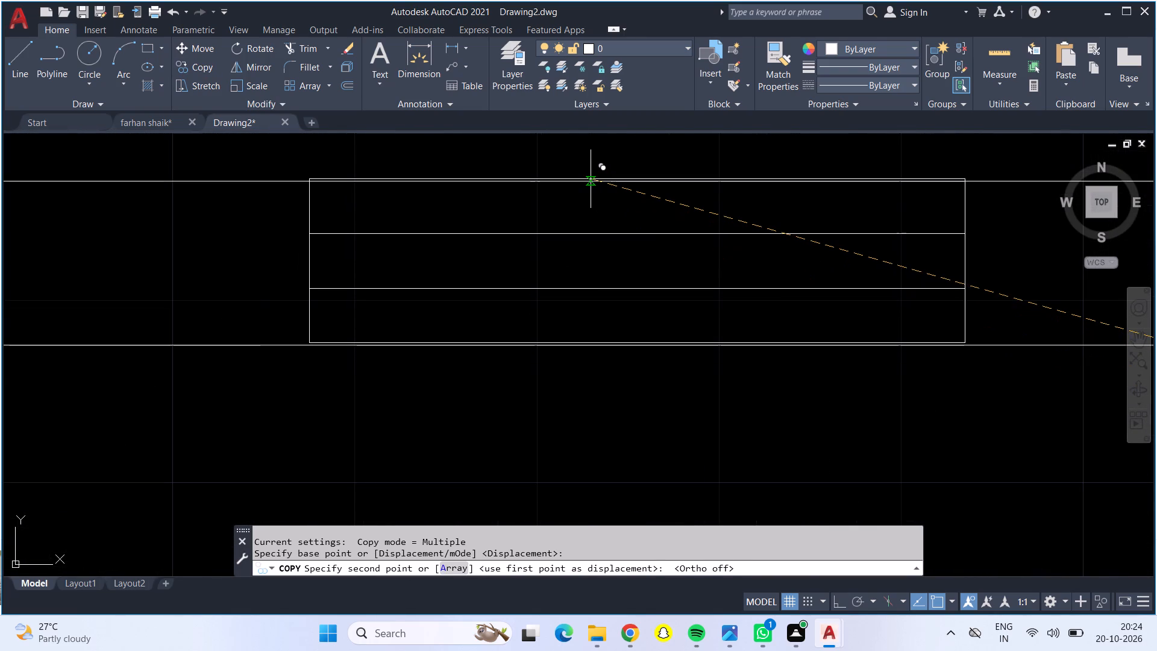
{"action": "left_click", "coordinate": [591, 179]}
{"action": "scroll", "coordinate": [589, 184], "scroll_direction": "down", "scroll_amount": 4}
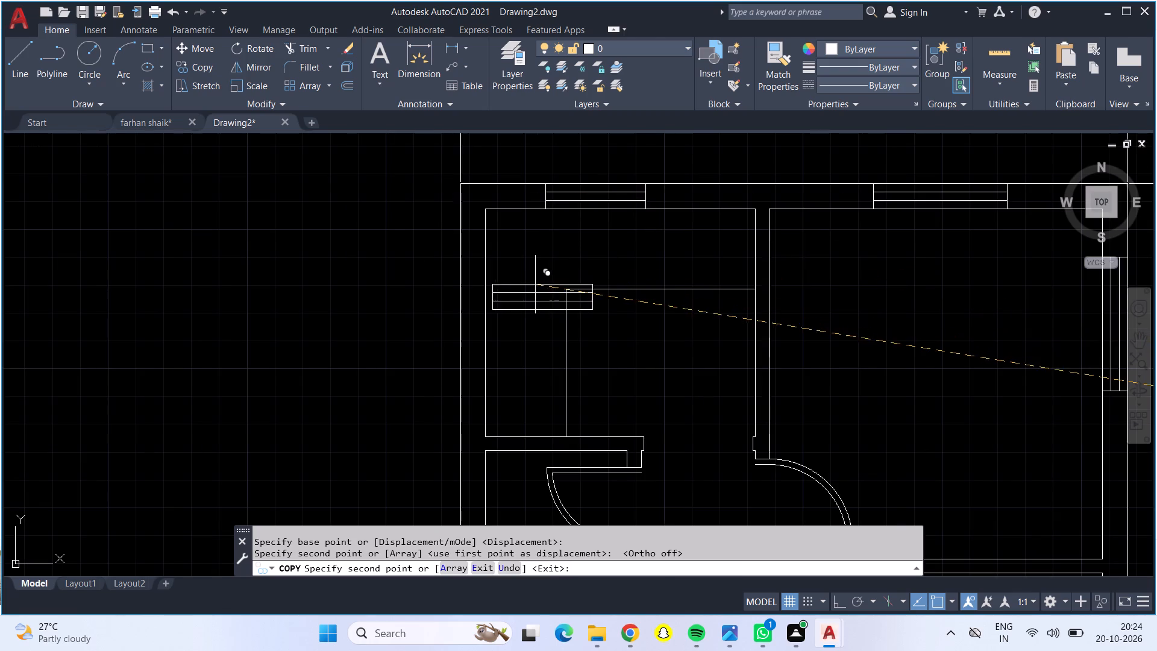
{"action": "scroll", "coordinate": [533, 285], "scroll_direction": "down", "scroll_amount": 2}
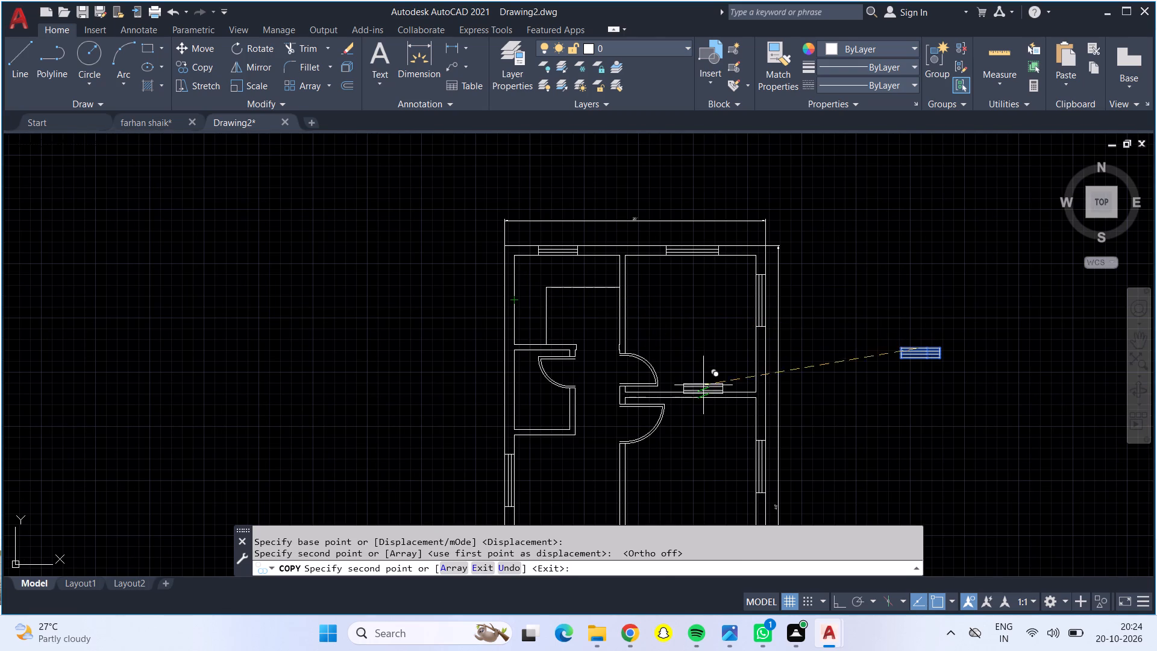
{"action": "key", "text": "Escape"}
With Ortho on, rotate the spare 3' window about its left end so it stands vertical.
{"action": "left_click_drag", "start_coordinate": [877, 319], "coordinate": [898, 319]}
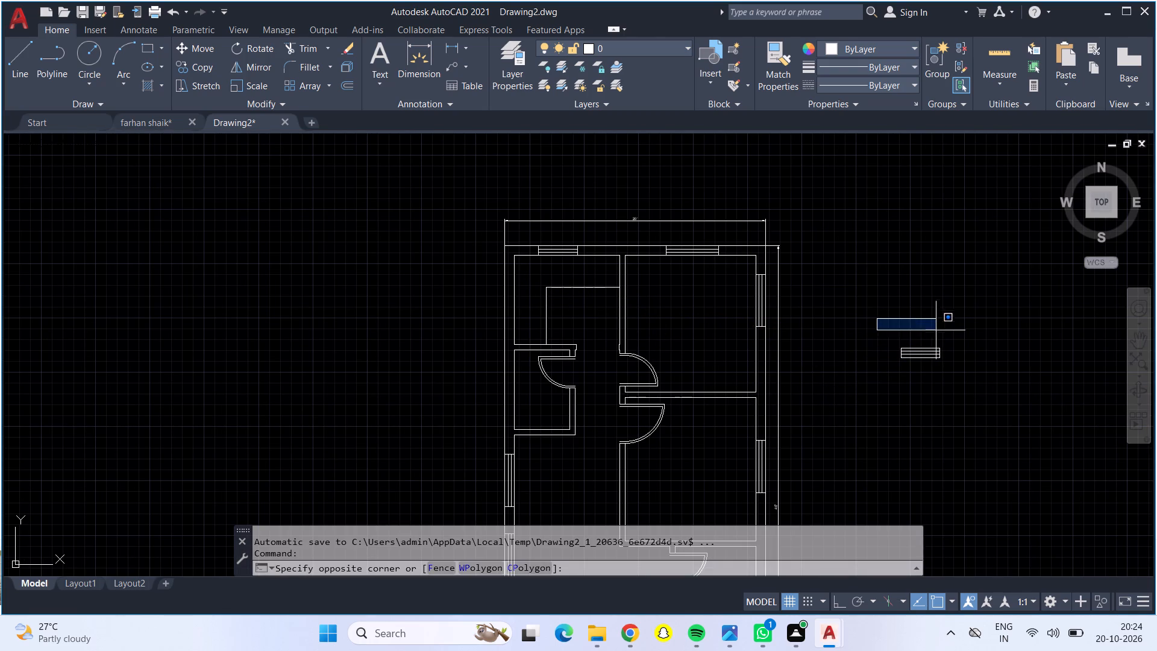
{"action": "left_click", "coordinate": [953, 400]}
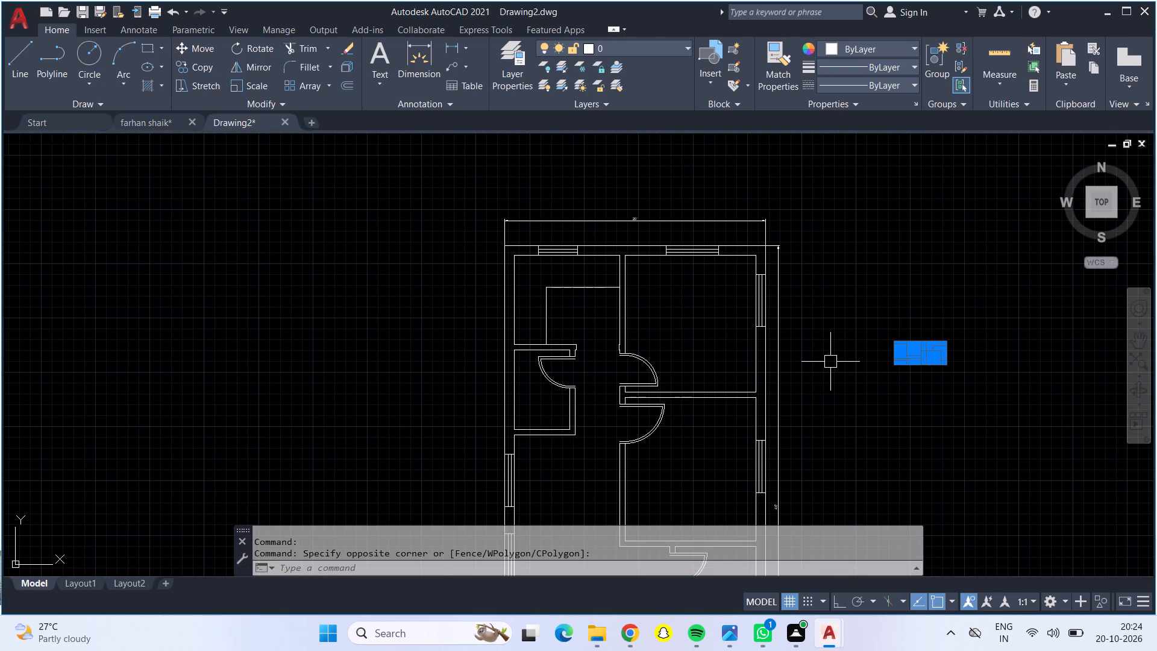
{"action": "key", "text": "F8"}
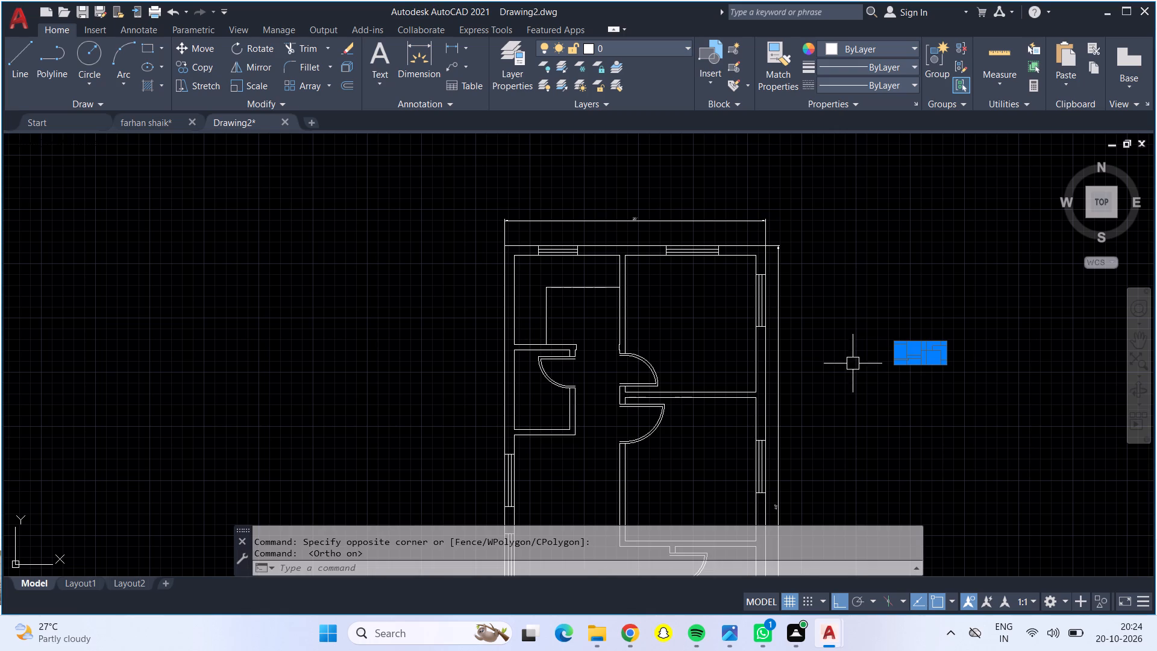
{"action": "left_click", "coordinate": [243, 51]}
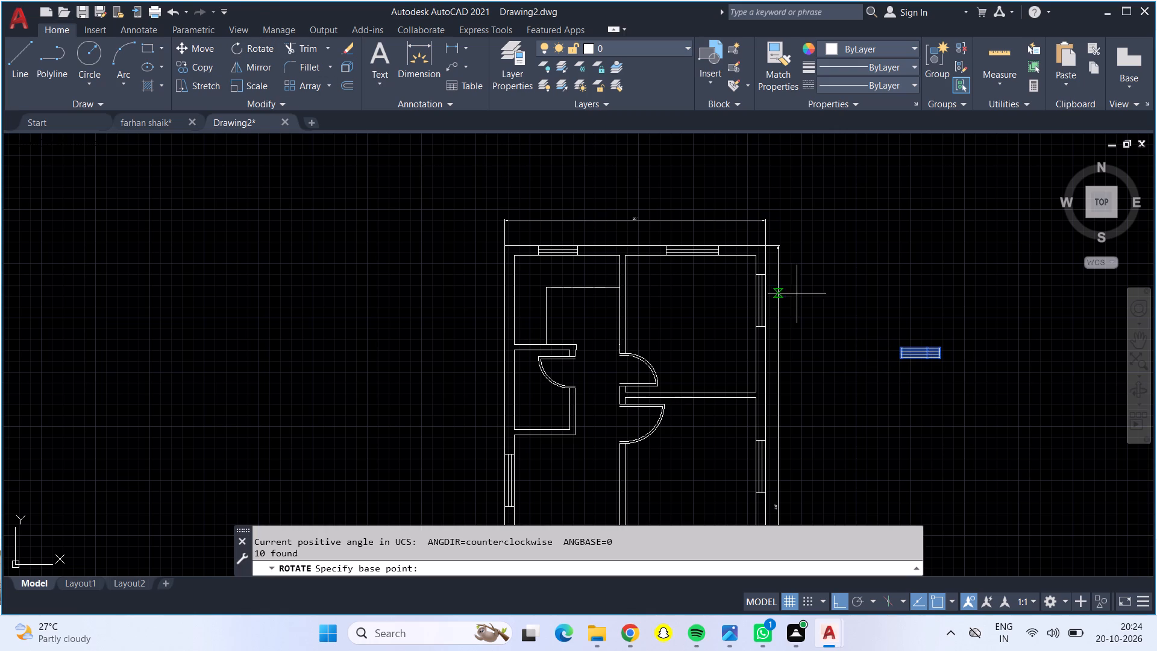
{"action": "left_click", "coordinate": [903, 351]}
{"action": "left_click", "coordinate": [885, 267]}
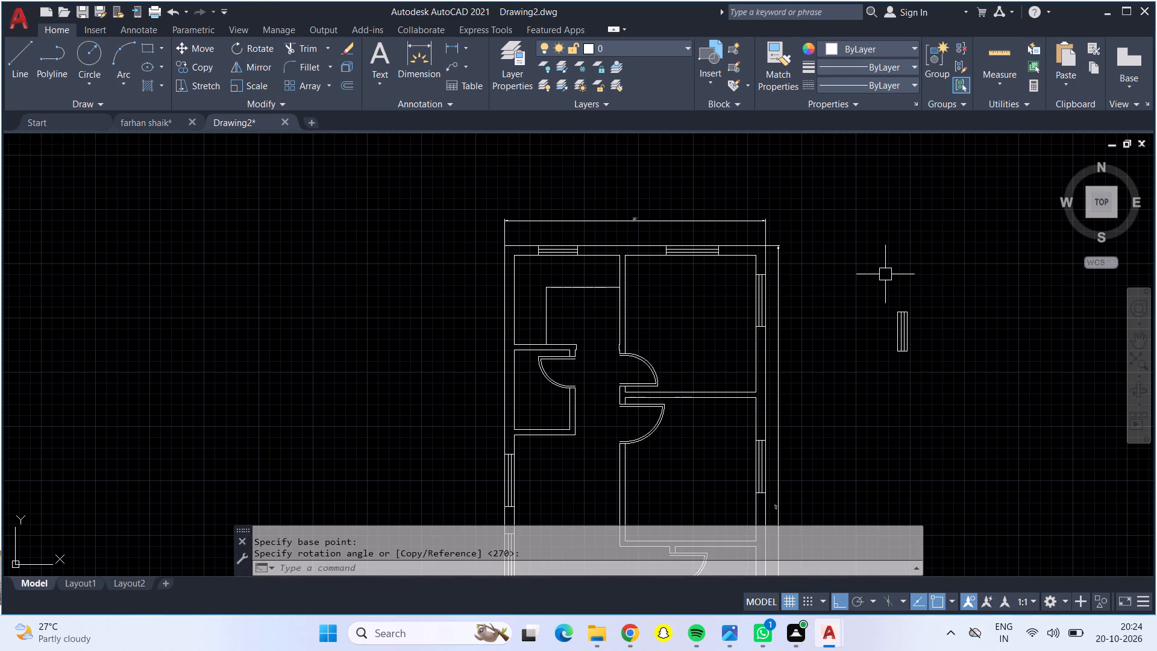
With Ortho off, move the vertical 3' window into the left outer wall of the upper left room.
{"action": "left_click", "coordinate": [885, 274]}
{"action": "left_click", "coordinate": [954, 389]}
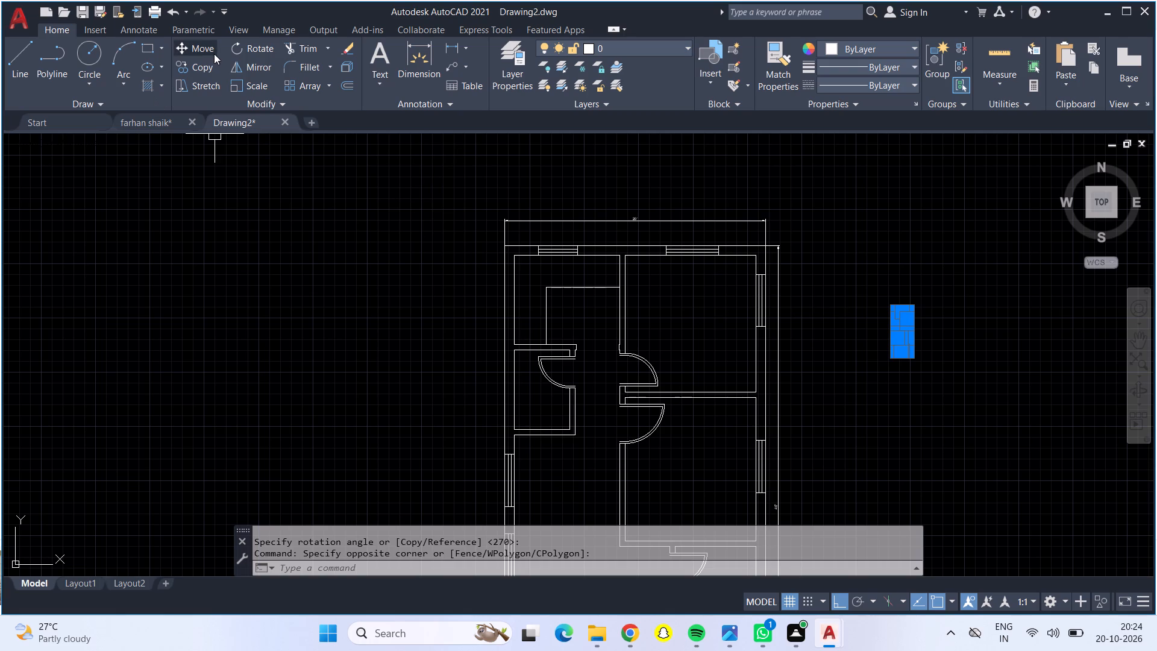
{"action": "left_click", "coordinate": [213, 53]}
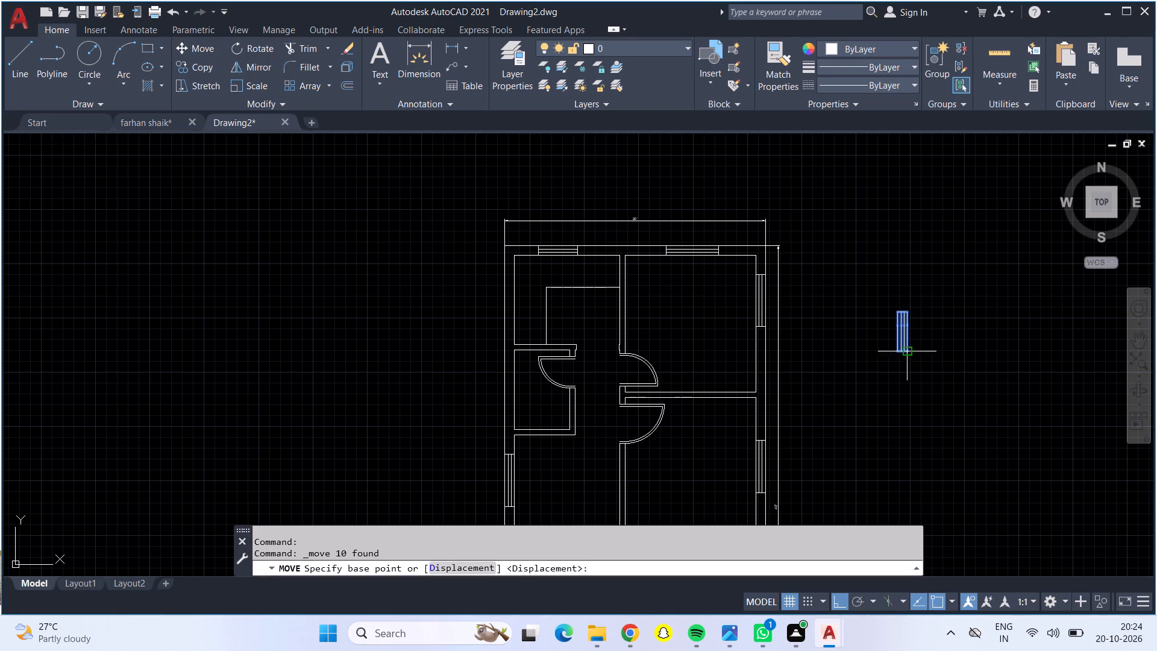
{"action": "scroll", "coordinate": [895, 342], "scroll_direction": "up", "scroll_amount": 3}
{"action": "left_click", "coordinate": [908, 324]}
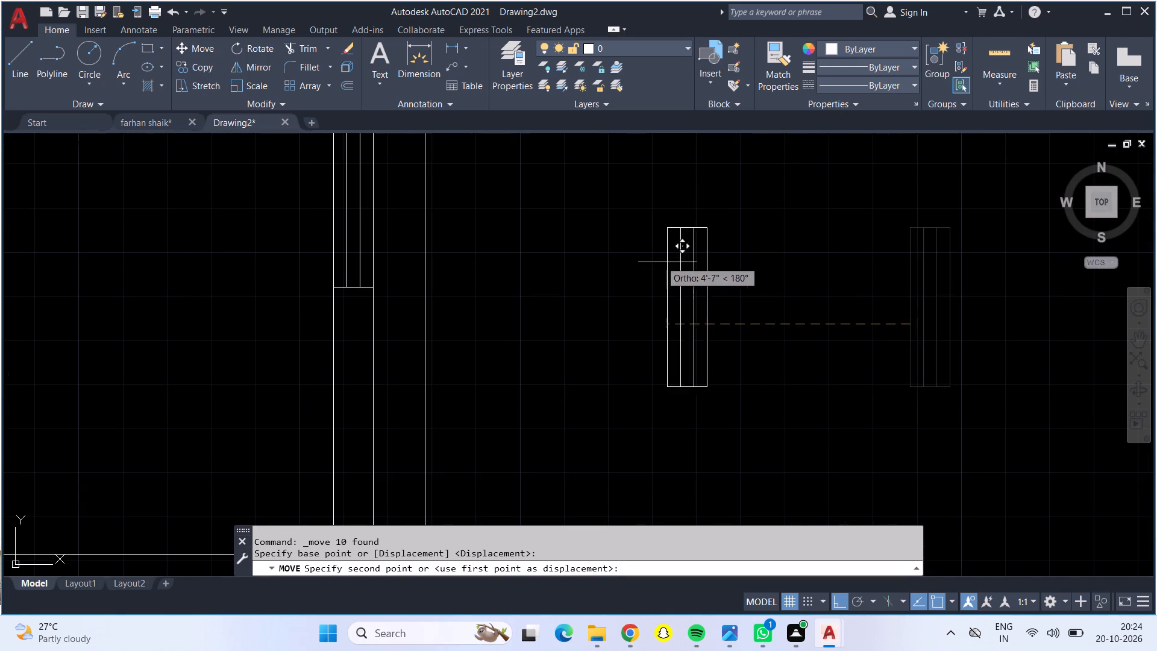
{"action": "scroll", "coordinate": [649, 257], "scroll_direction": "down", "scroll_amount": 1}
{"action": "scroll", "coordinate": [649, 257], "scroll_direction": "up", "scroll_amount": 1}
{"action": "scroll", "coordinate": [649, 257], "scroll_direction": "down", "scroll_amount": 1}
{"action": "scroll", "coordinate": [299, 239], "scroll_direction": "down", "scroll_amount": 4}
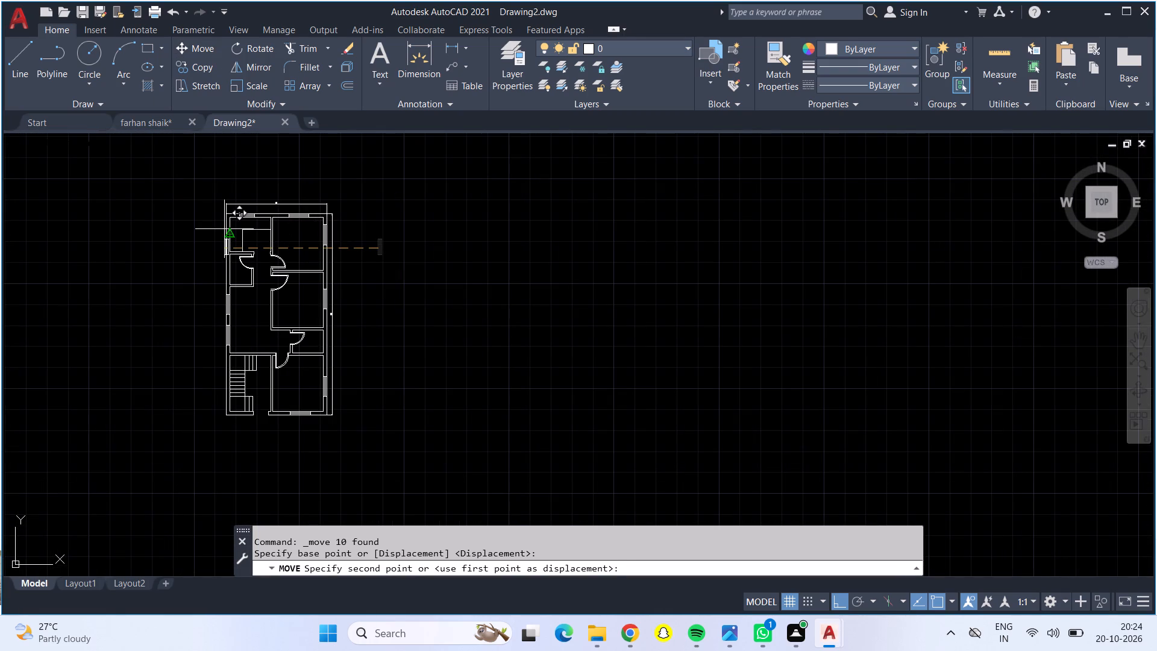
{"action": "key", "text": "F8"}
{"action": "scroll", "coordinate": [224, 229], "scroll_direction": "up", "scroll_amount": 5}
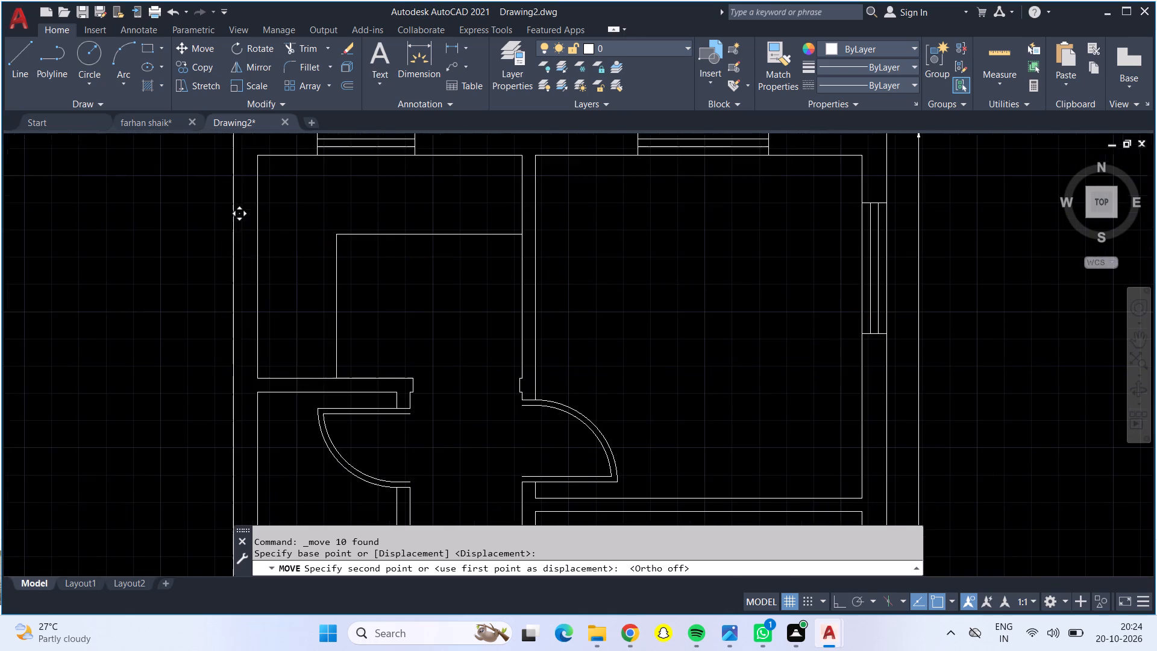
{"action": "scroll", "coordinate": [247, 249], "scroll_direction": "up", "scroll_amount": 3}
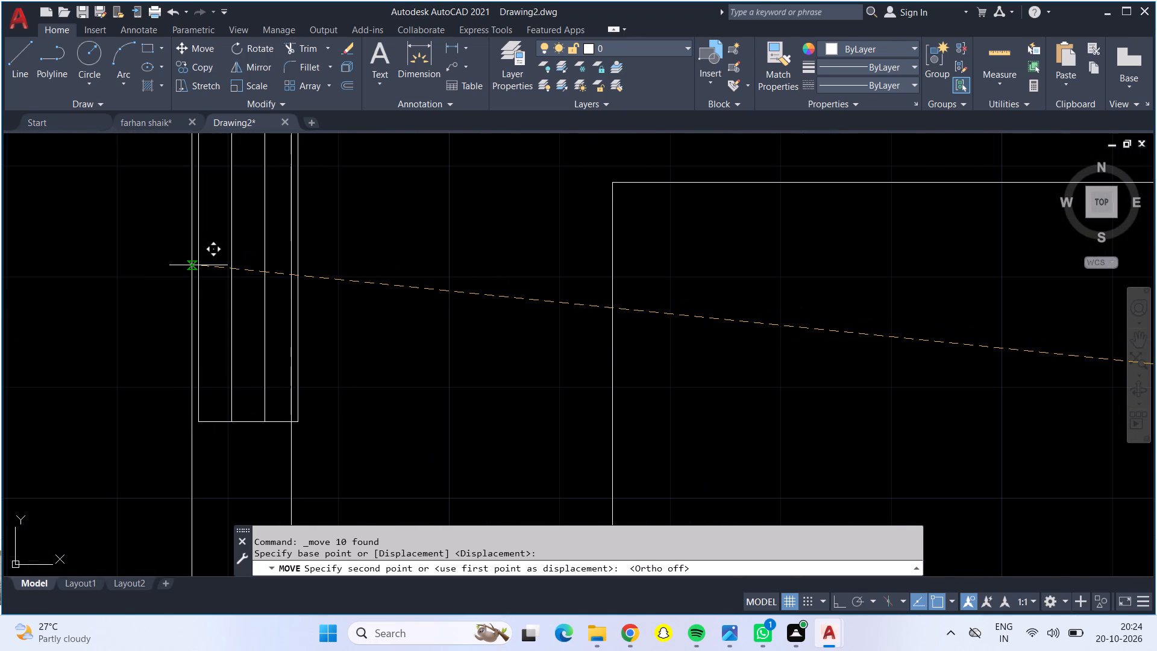
{"action": "left_click", "coordinate": [198, 265]}
{"action": "scroll", "coordinate": [198, 265], "scroll_direction": "down", "scroll_amount": 4}
{"action": "scroll", "coordinate": [275, 289], "scroll_direction": "down", "scroll_amount": 3}
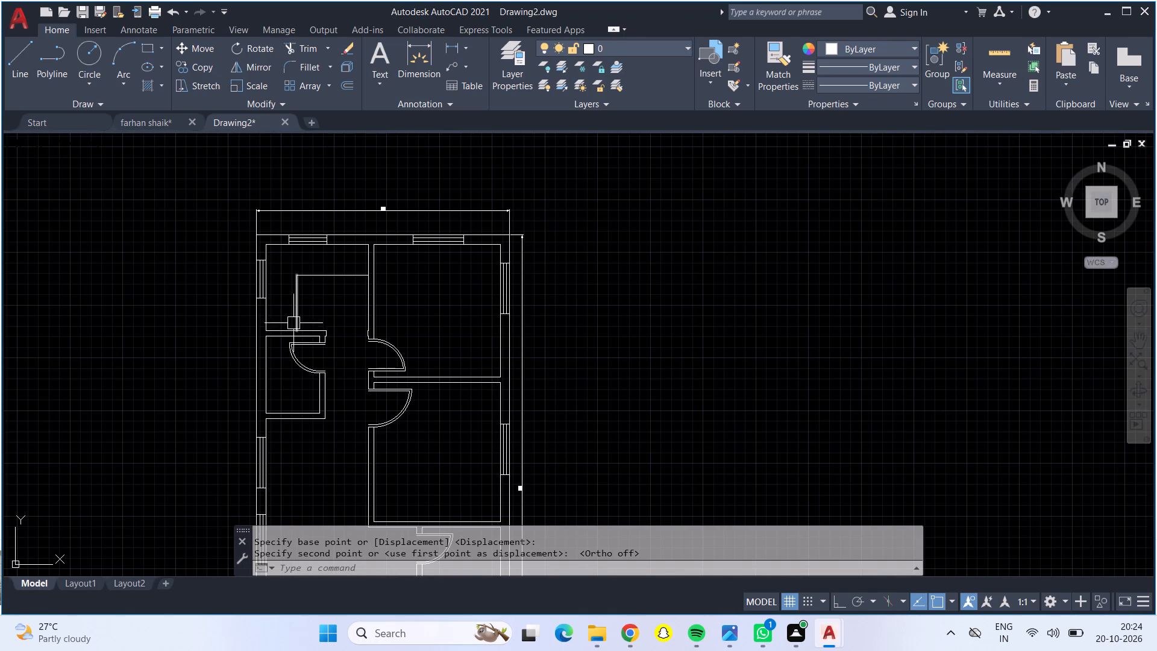
With Ortho on, draw a vertical rectangle of lines, 2' high and 9" wide, in the empty area beside the plan.
{"action": "scroll", "coordinate": [346, 409], "scroll_direction": "down", "scroll_amount": 1}
{"action": "middle_click_drag", "start_coordinate": [346, 409], "coordinate": [315, 339]}
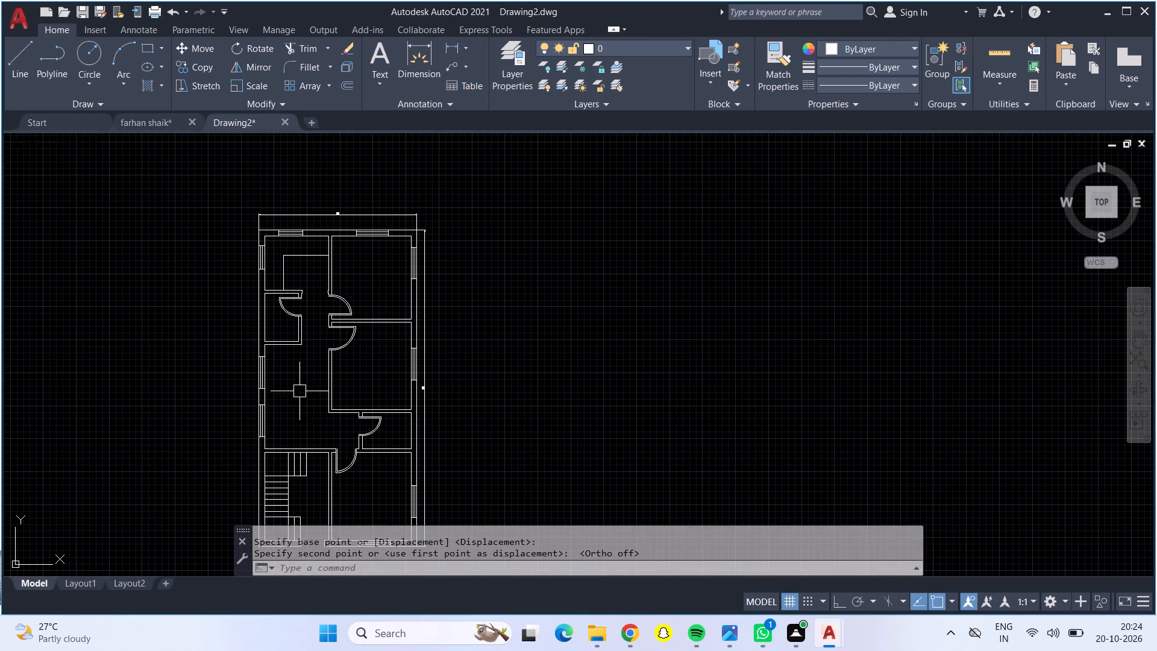
{"action": "scroll", "coordinate": [394, 434], "scroll_direction": "up", "scroll_amount": 3}
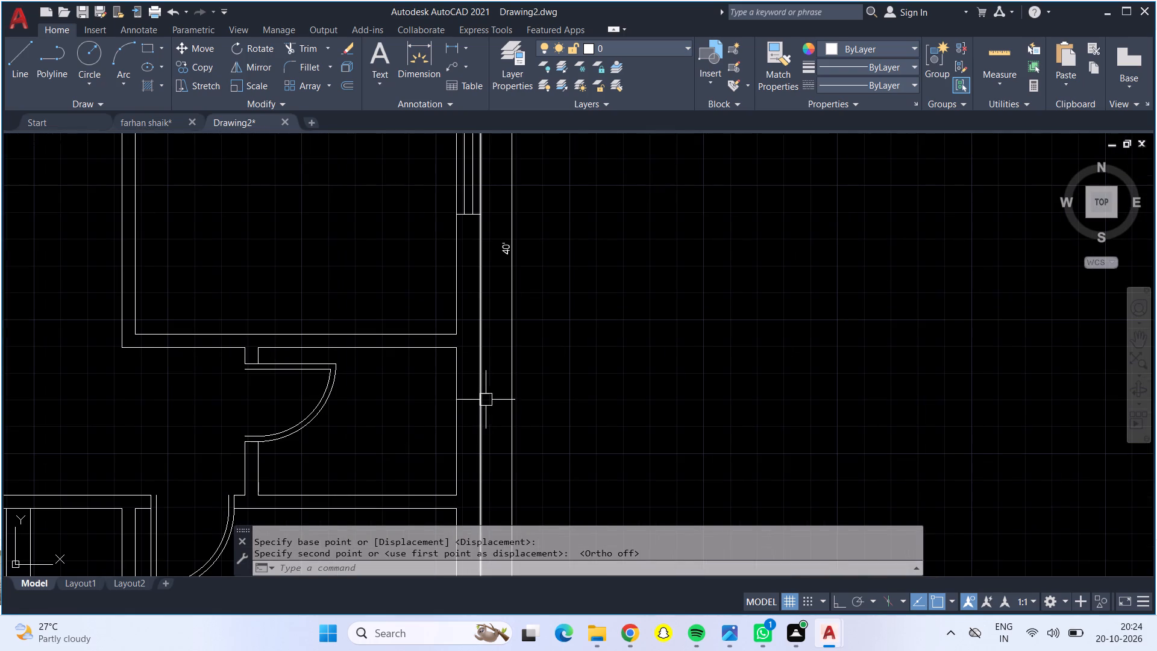
{"action": "left_click", "coordinate": [11, 54]}
{"action": "left_click", "coordinate": [760, 221]}
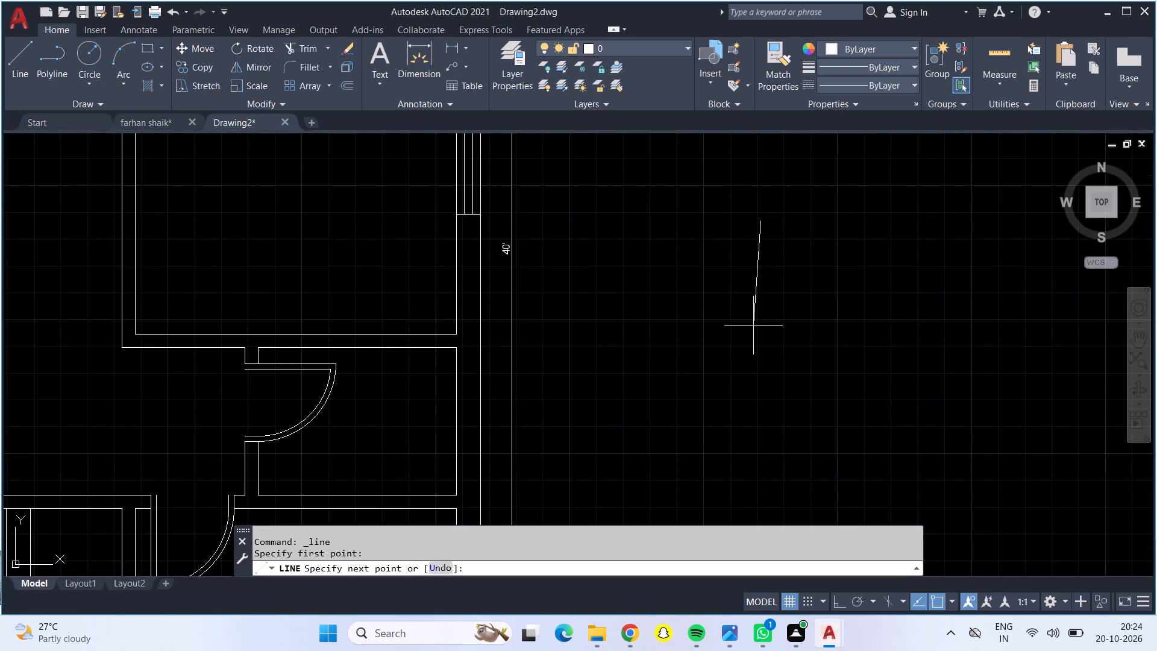
{"action": "key", "text": "F8"}
{"action": "type", "text": "2'"}
{"action": "key", "text": "Return"}
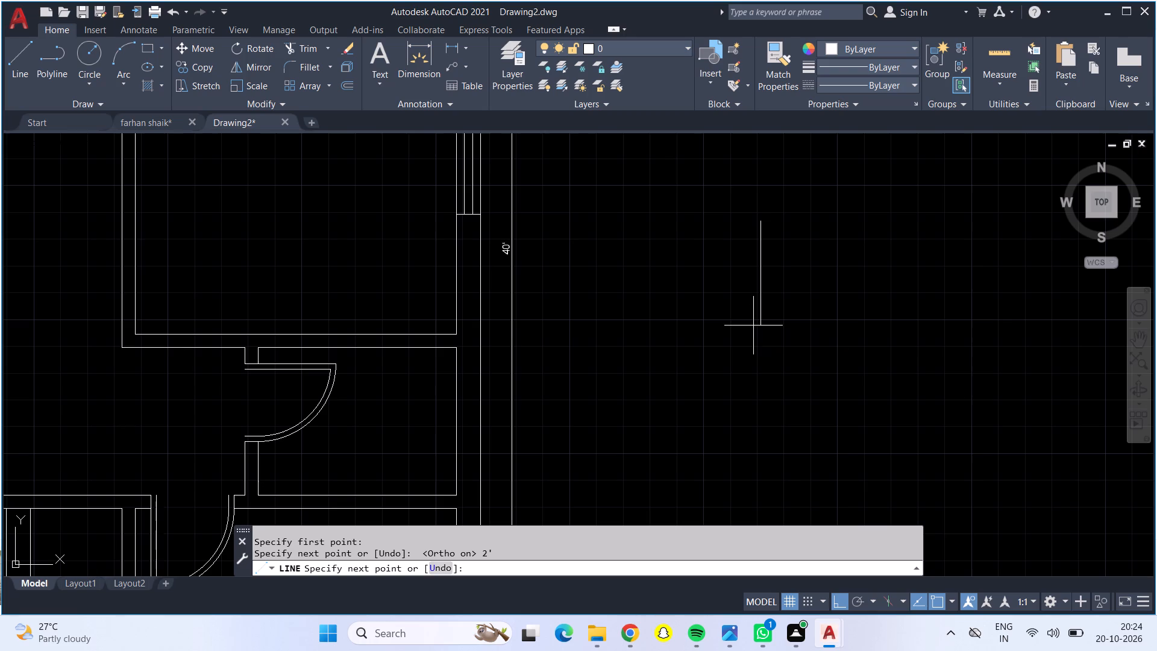
{"action": "type", "text": "9\""}
{"action": "key", "text": "Return"}
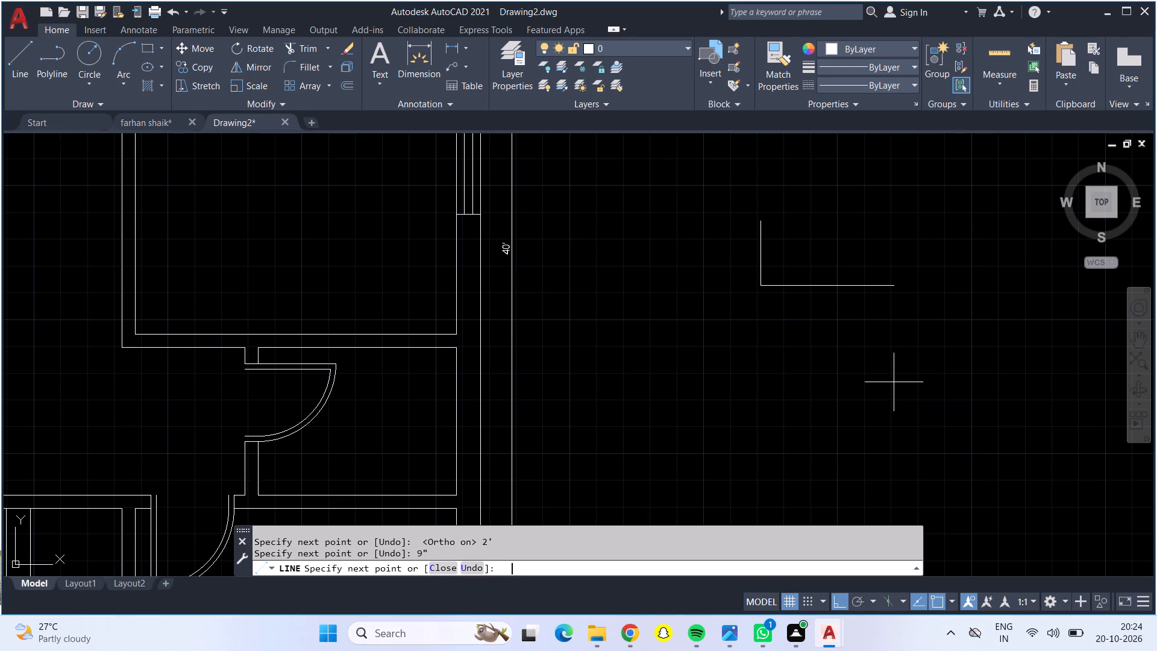
{"action": "type", "text": "2'"}
{"action": "key", "text": "Return"}
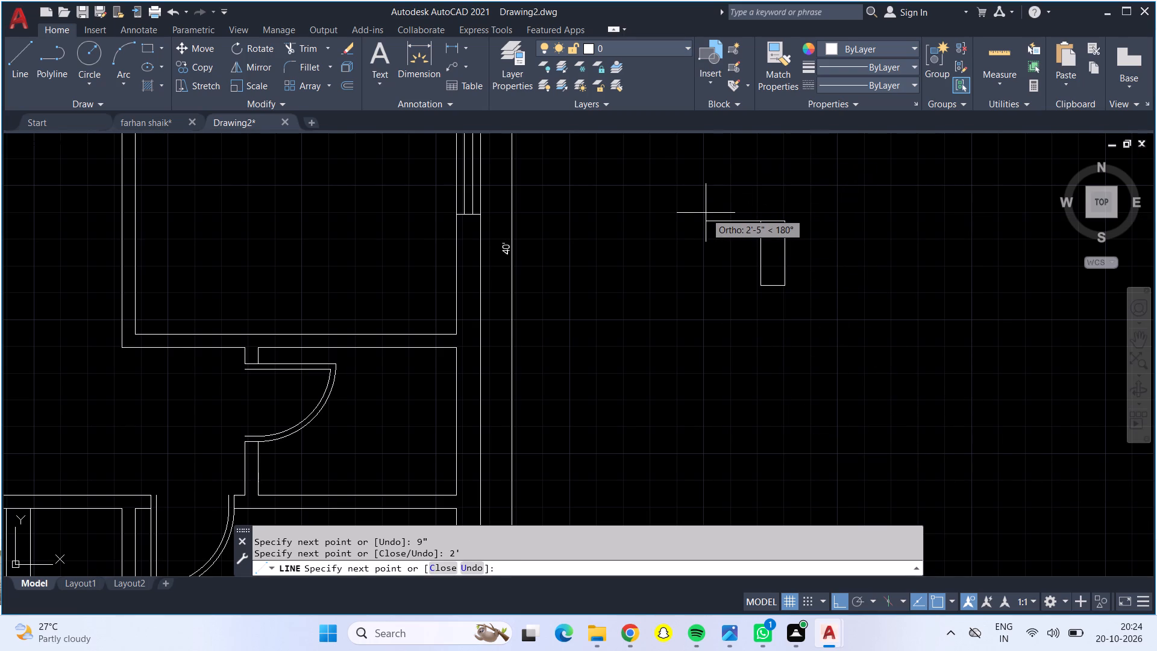
{"action": "type", "text": "9\""}
{"action": "key", "text": "Return"}
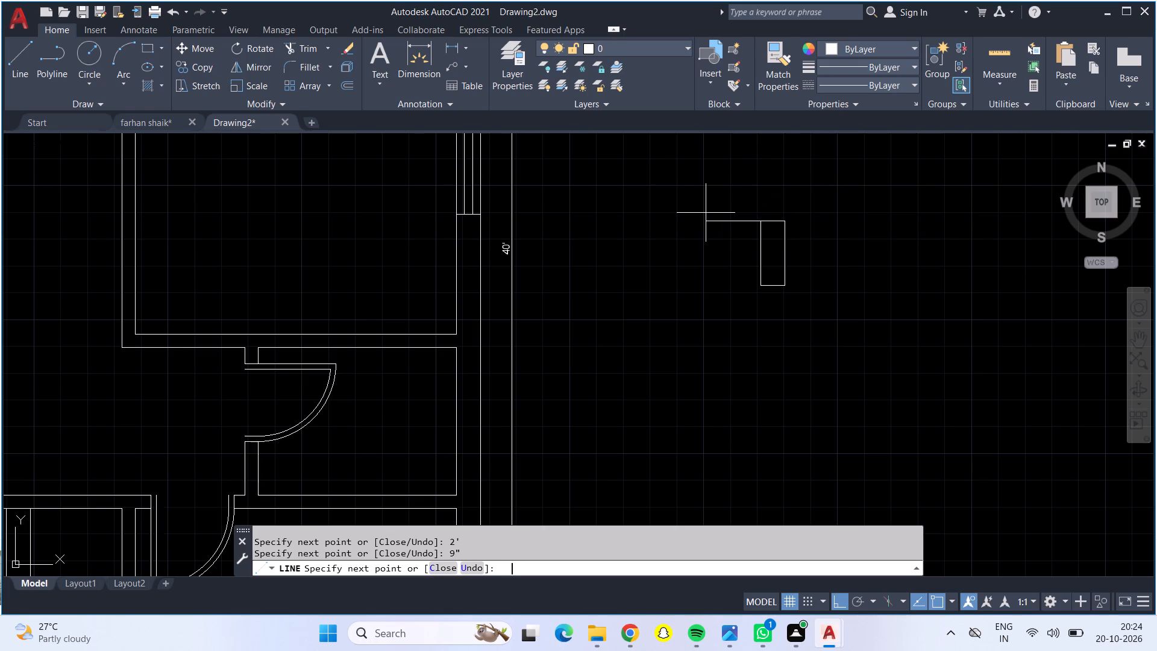
{"action": "key", "text": "Return"}
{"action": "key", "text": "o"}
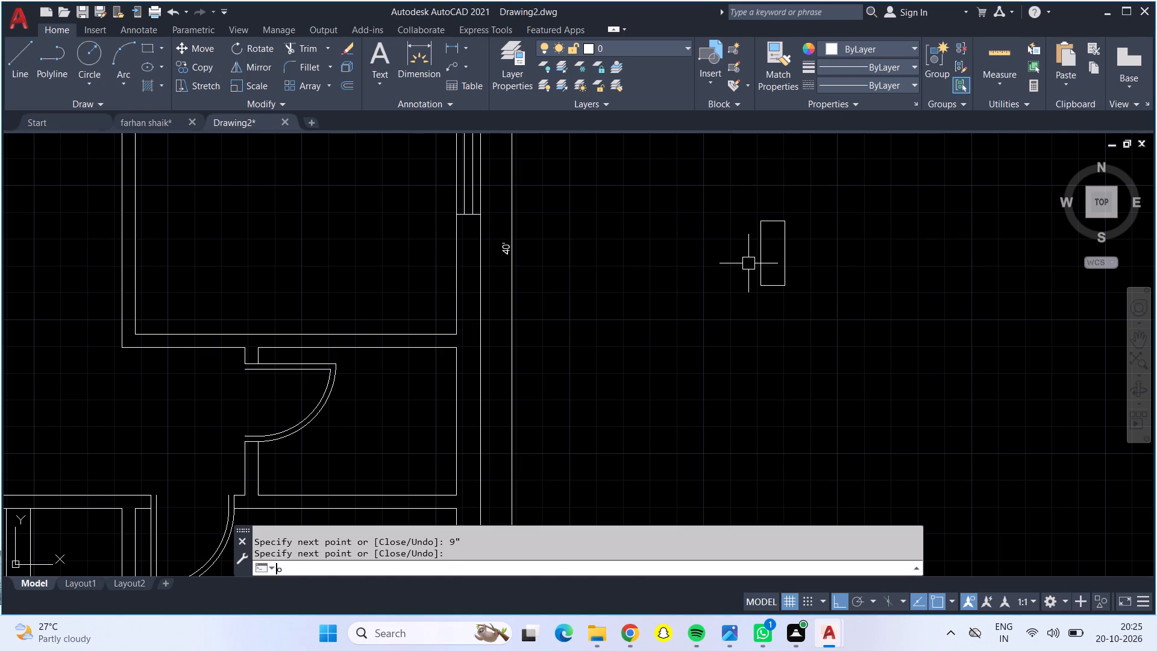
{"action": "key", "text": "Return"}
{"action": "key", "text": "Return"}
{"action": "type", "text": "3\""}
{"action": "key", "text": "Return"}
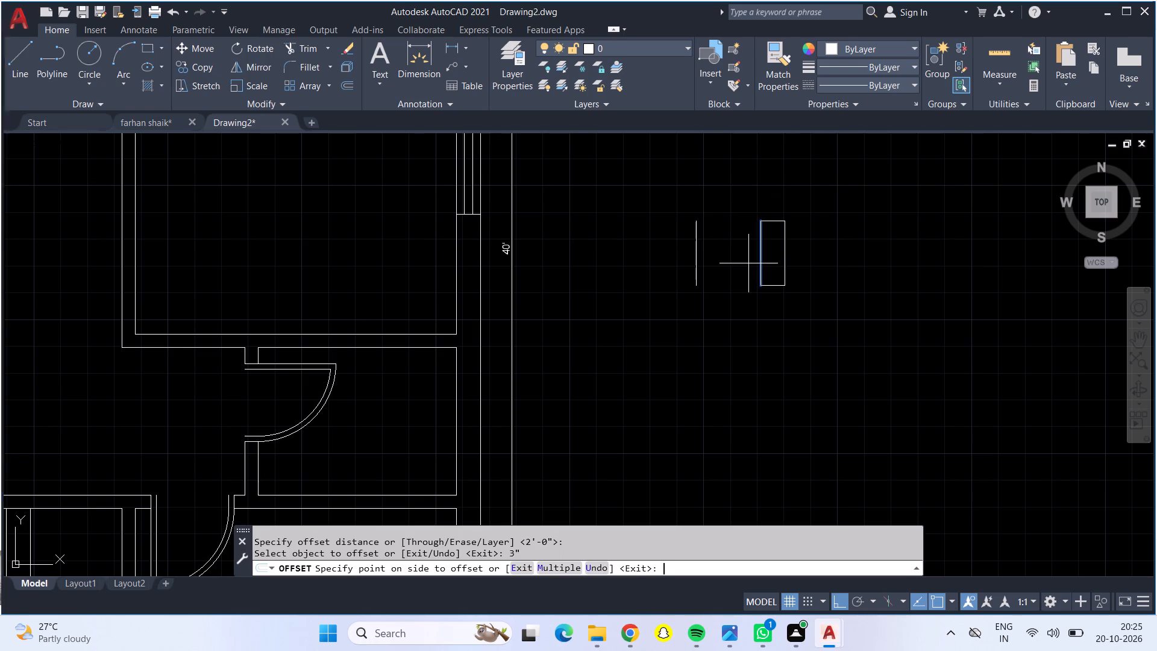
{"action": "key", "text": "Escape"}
Offset both long sides of the 2' by 9" rectangle inward by 3" to form the window's inner pane lines.
{"action": "key", "text": "o"}
{"action": "key", "text": "Return"}
{"action": "type", "text": "3\""}
{"action": "key", "text": "Return"}
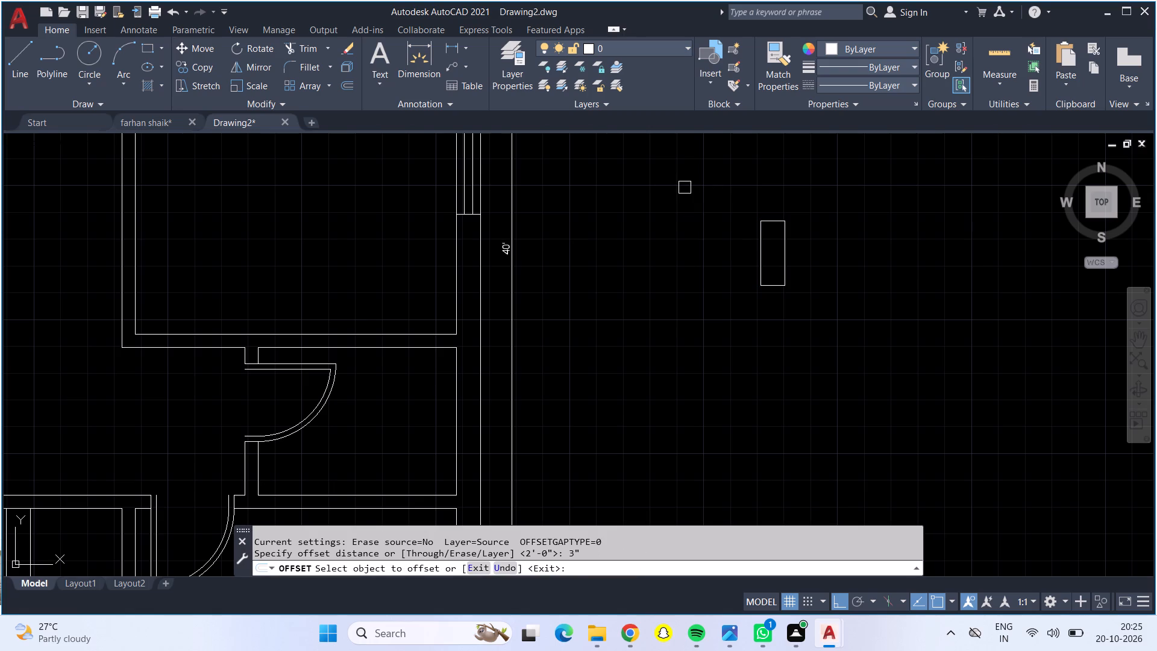
{"action": "left_click", "coordinate": [763, 255]}
{"action": "left_click", "coordinate": [779, 263]}
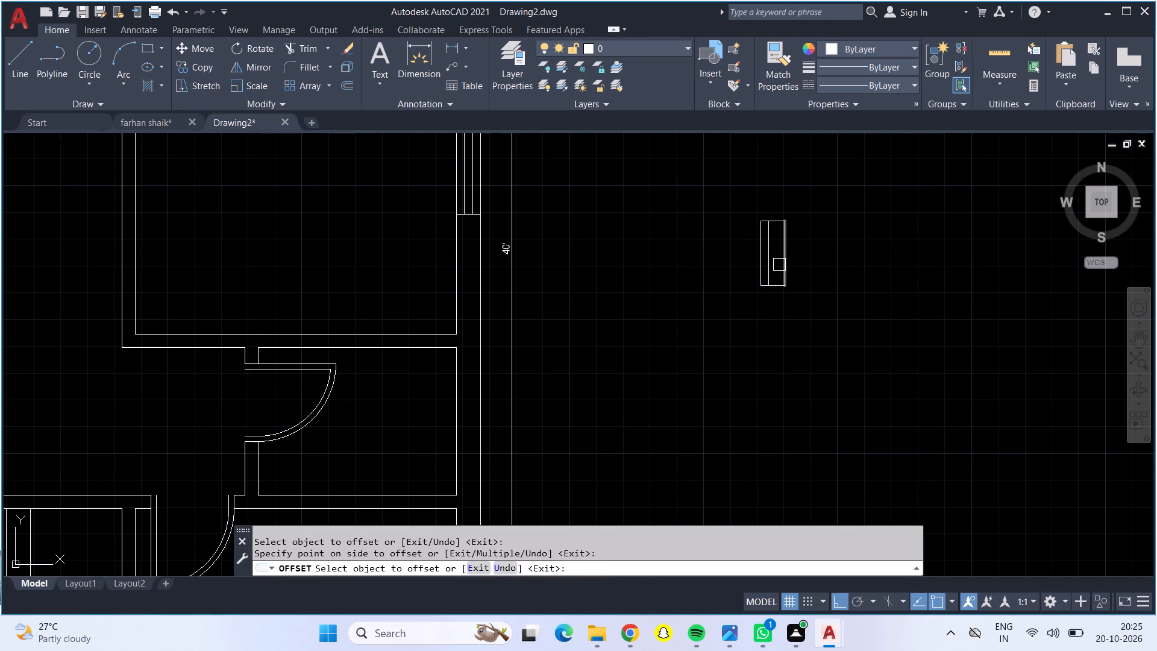
{"action": "left_click", "coordinate": [789, 265]}
{"action": "left_click", "coordinate": [773, 255]}
{"action": "key", "text": "Escape"}
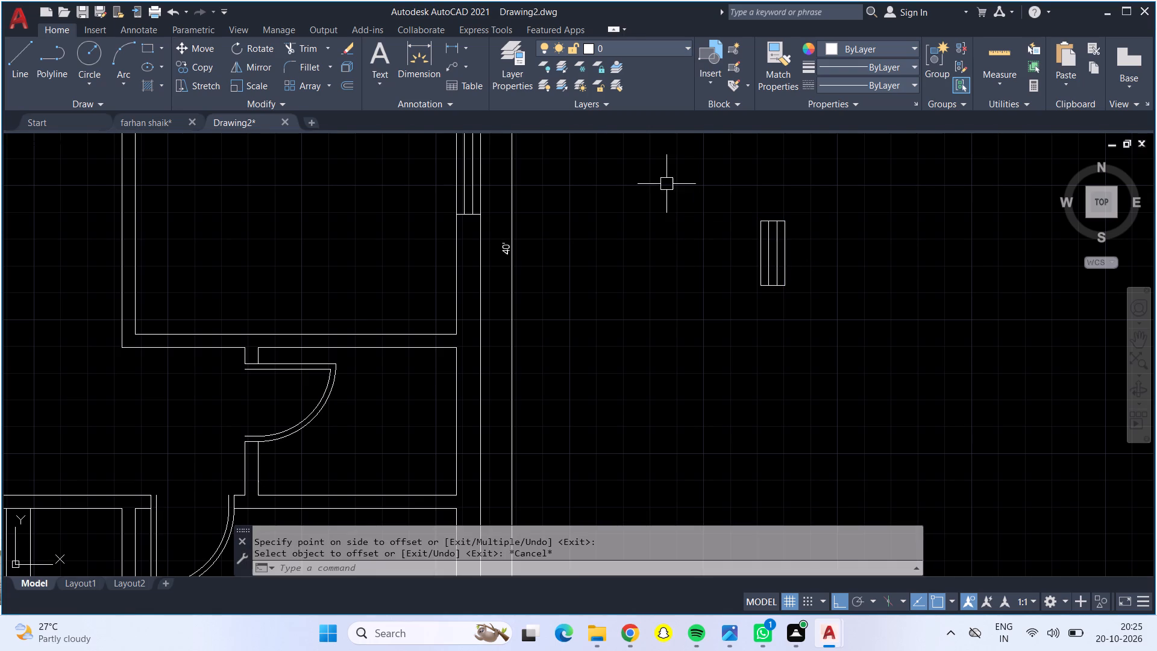
With Ortho off, move the 2' window into the right outer wall of the small room above the lower right room.
{"action": "left_click_drag", "start_coordinate": [666, 184], "coordinate": [715, 183]}
{"action": "left_click_drag", "start_coordinate": [865, 414], "coordinate": [848, 389]}
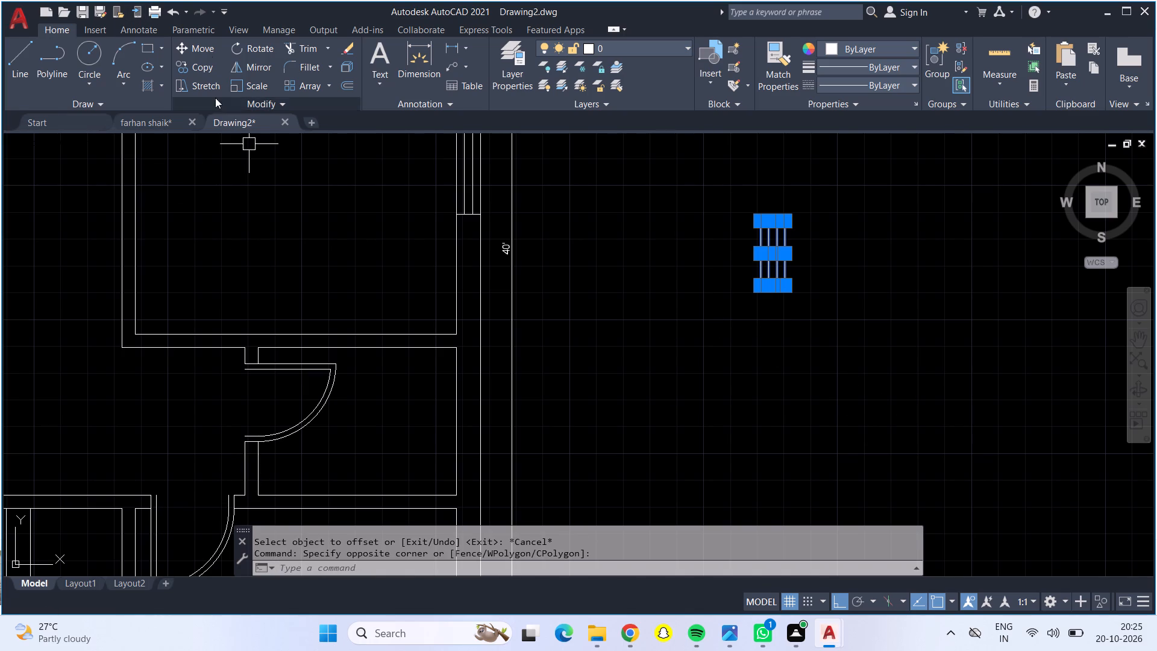
{"action": "left_click", "coordinate": [204, 46]}
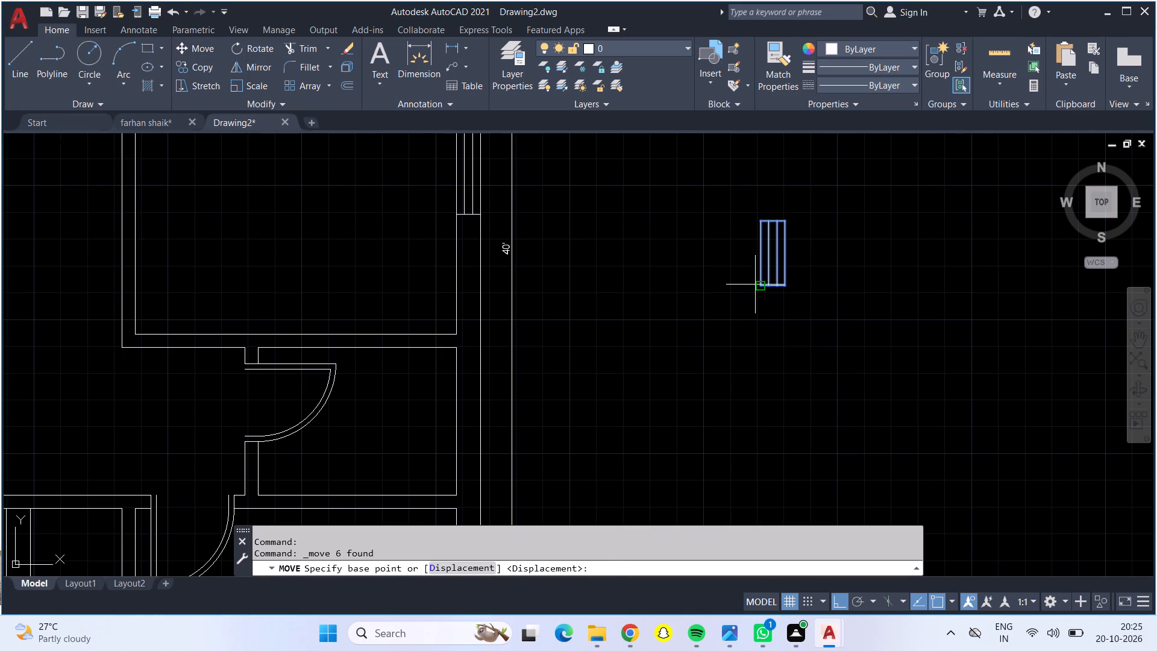
{"action": "left_click", "coordinate": [756, 285]}
{"action": "key", "text": "F8"}
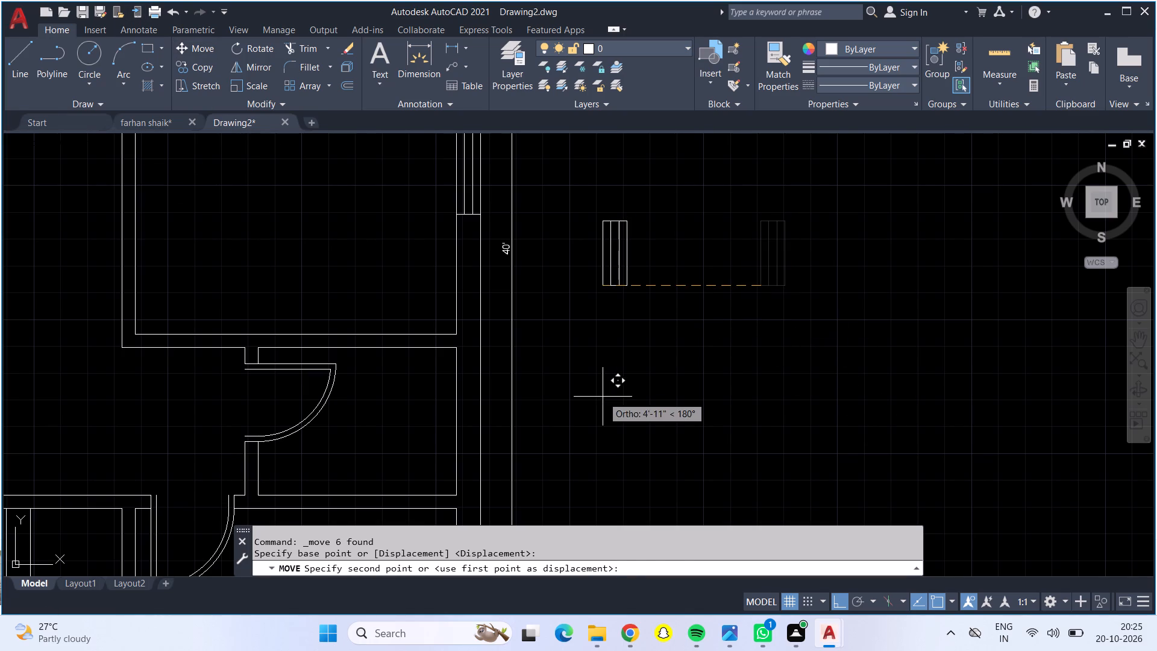
{"action": "scroll", "coordinate": [441, 459], "scroll_direction": "up", "scroll_amount": 4}
{"action": "scroll", "coordinate": [493, 442], "scroll_direction": "down", "scroll_amount": 2}
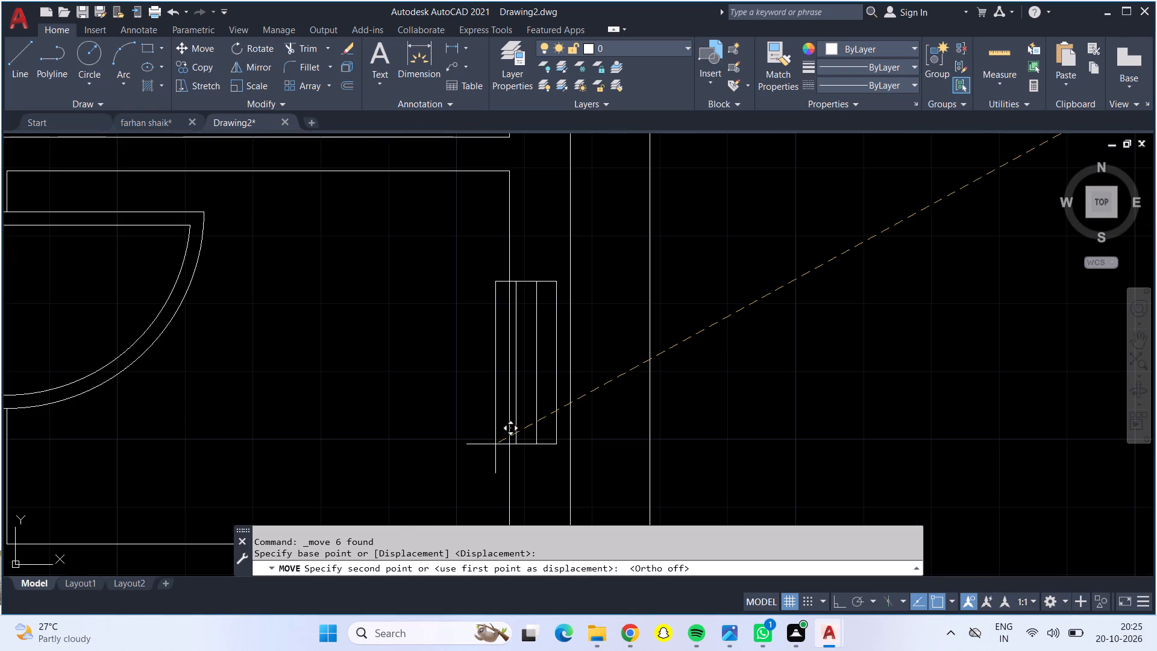
{"action": "left_click", "coordinate": [511, 444]}
Add a centre-aligned multiline text label "W" with 9" text height in the empty area beside the plan.
{"action": "scroll", "coordinate": [511, 444], "scroll_direction": "down", "scroll_amount": 2}
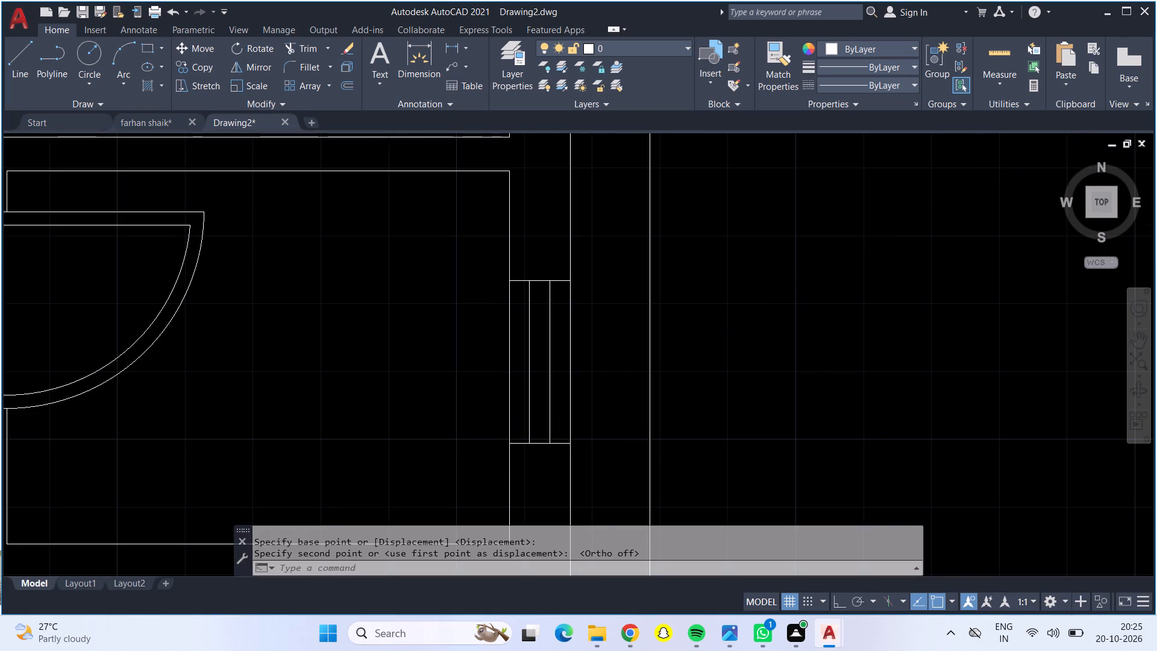
{"action": "scroll", "coordinate": [511, 444], "scroll_direction": "down", "scroll_amount": 3}
{"action": "scroll", "coordinate": [456, 357], "scroll_direction": "down", "scroll_amount": 1}
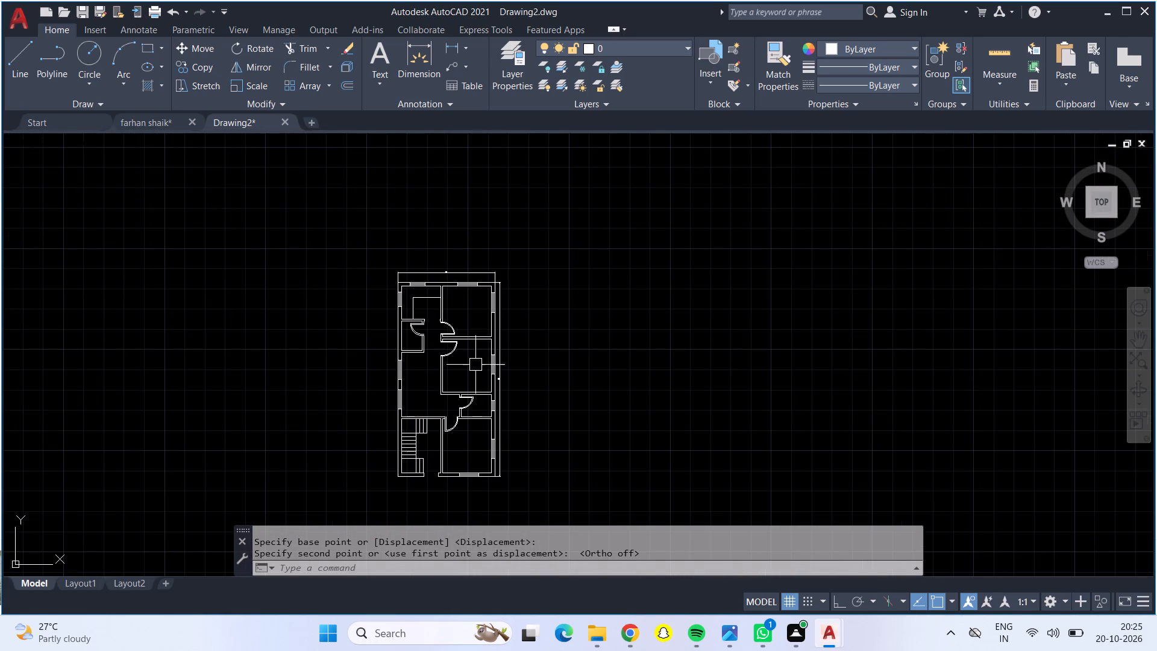
{"action": "scroll", "coordinate": [475, 365], "scroll_direction": "up", "scroll_amount": 2}
{"action": "middle_click_drag", "start_coordinate": [475, 365], "coordinate": [569, 300]}
{"action": "scroll", "coordinate": [569, 300], "scroll_direction": "down", "scroll_amount": 1}
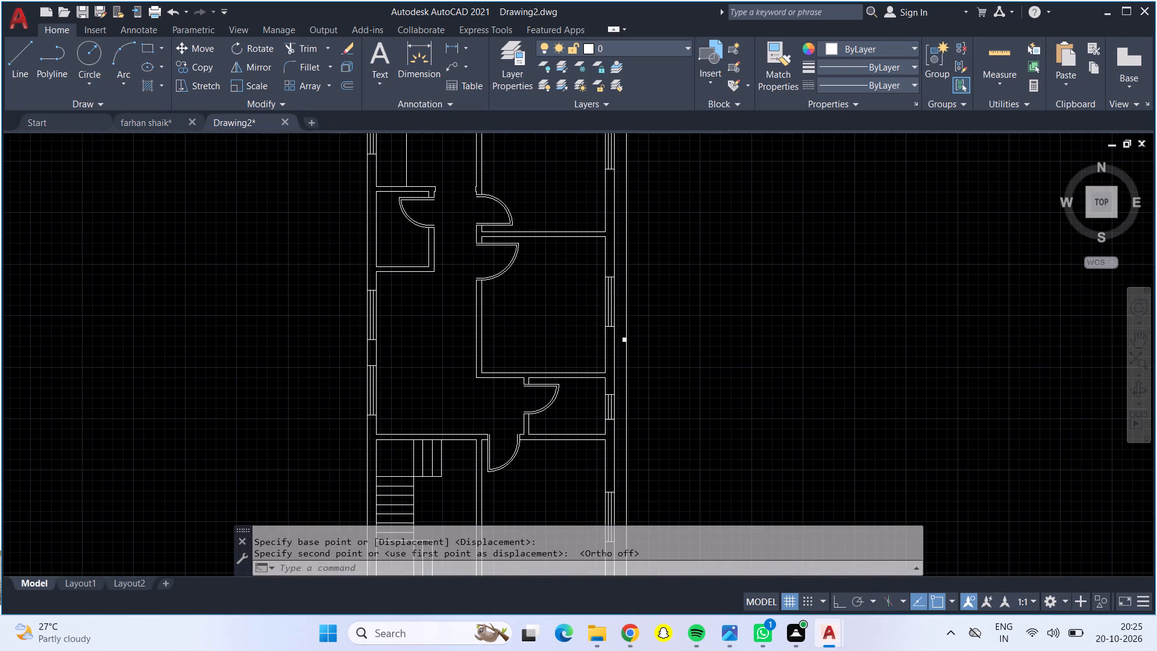
{"action": "key", "text": "Escape"}
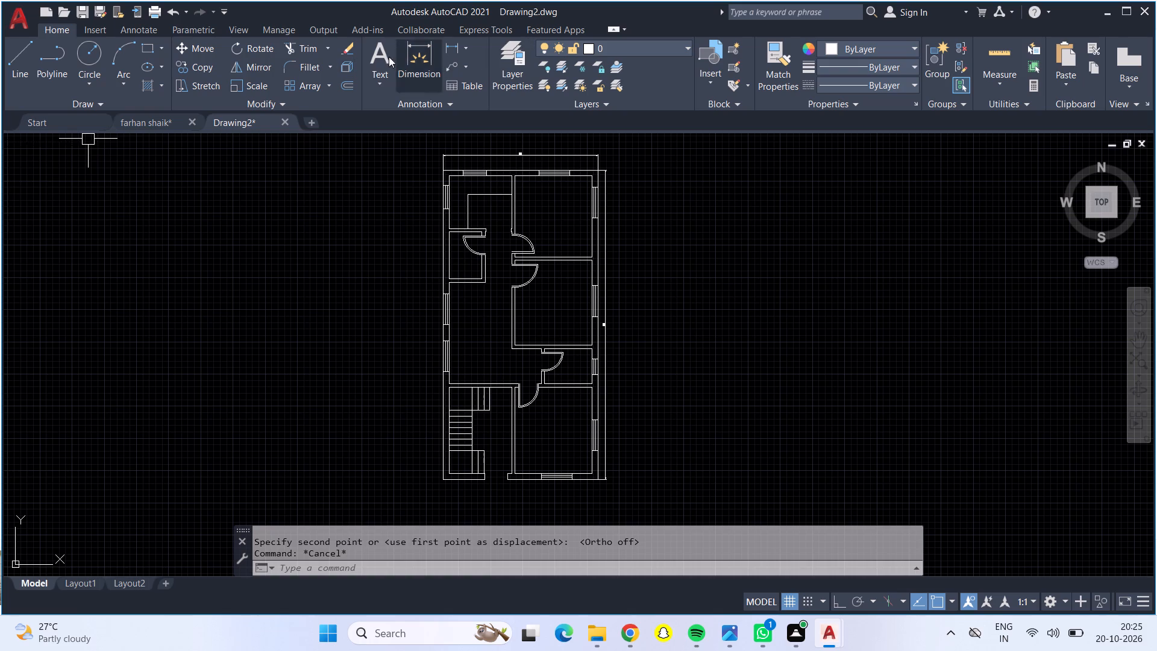
{"action": "left_click", "coordinate": [378, 54]}
{"action": "left_click", "coordinate": [652, 215]}
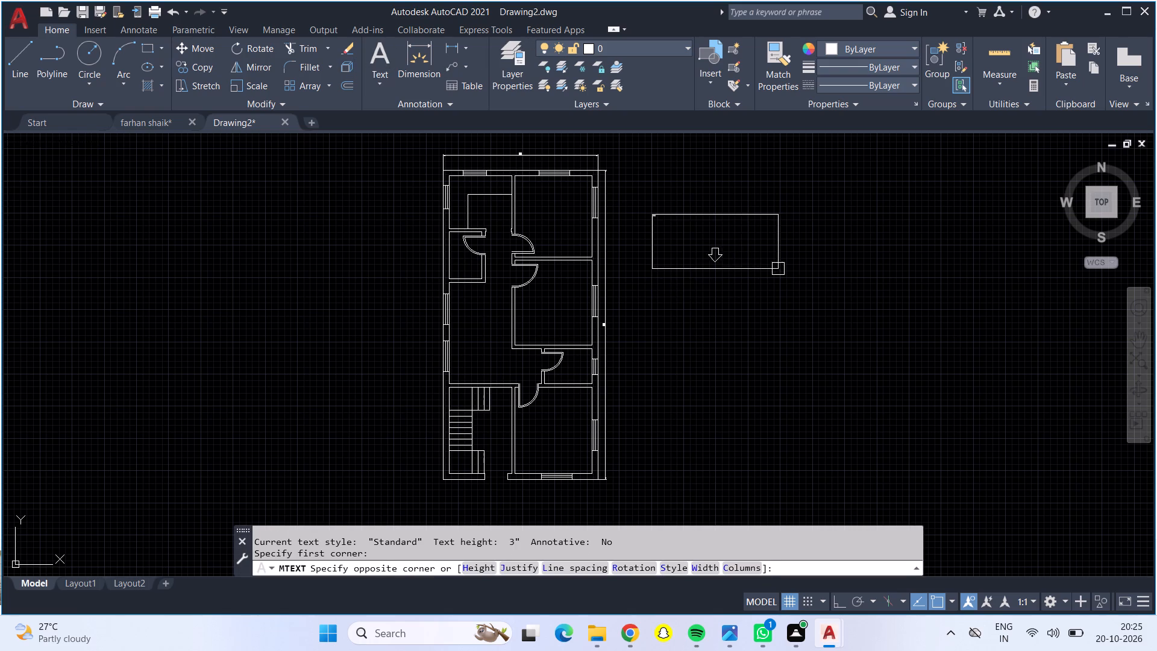
{"action": "left_click", "coordinate": [690, 258]}
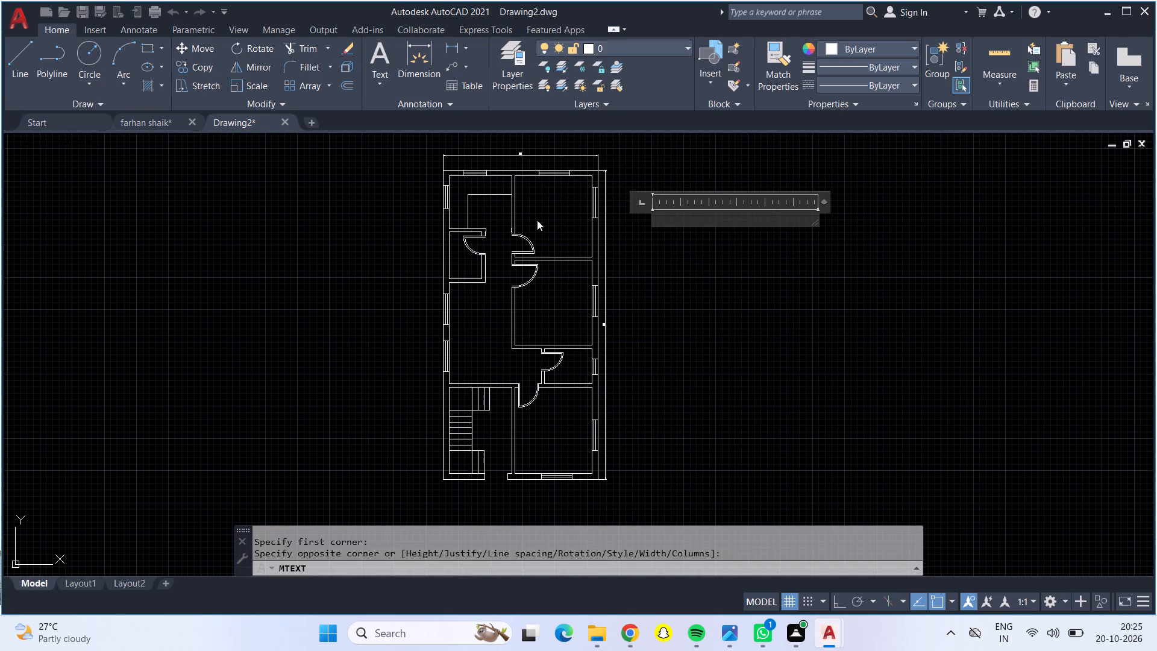
{"action": "left_click", "coordinate": [213, 72]}
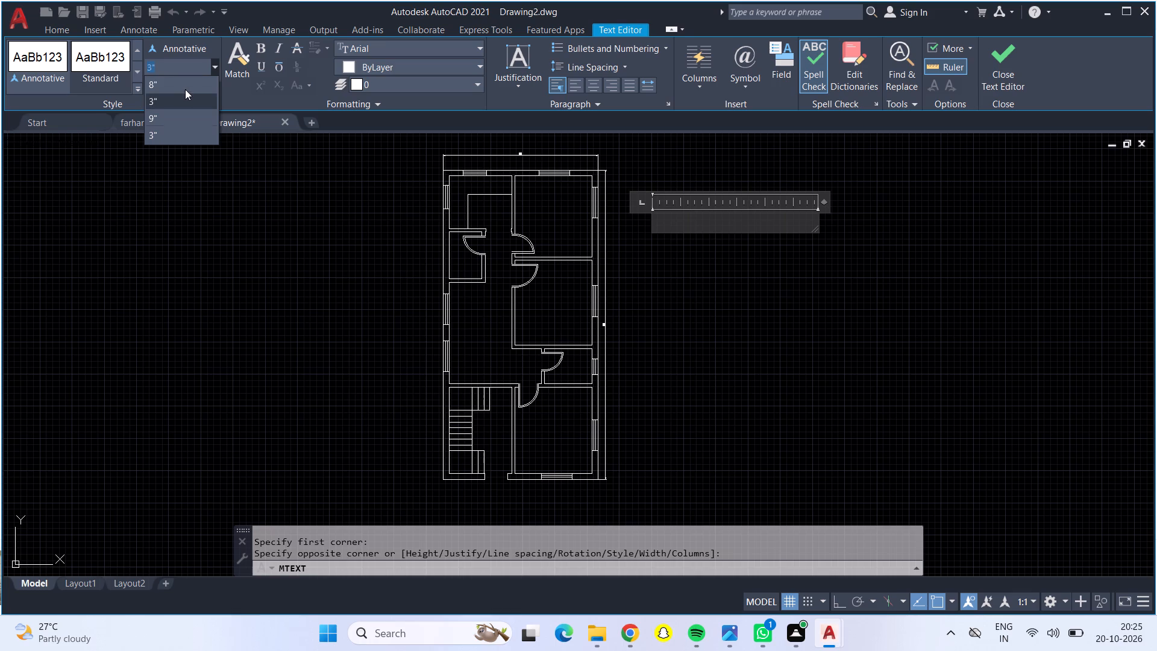
{"action": "left_click", "coordinate": [186, 113]}
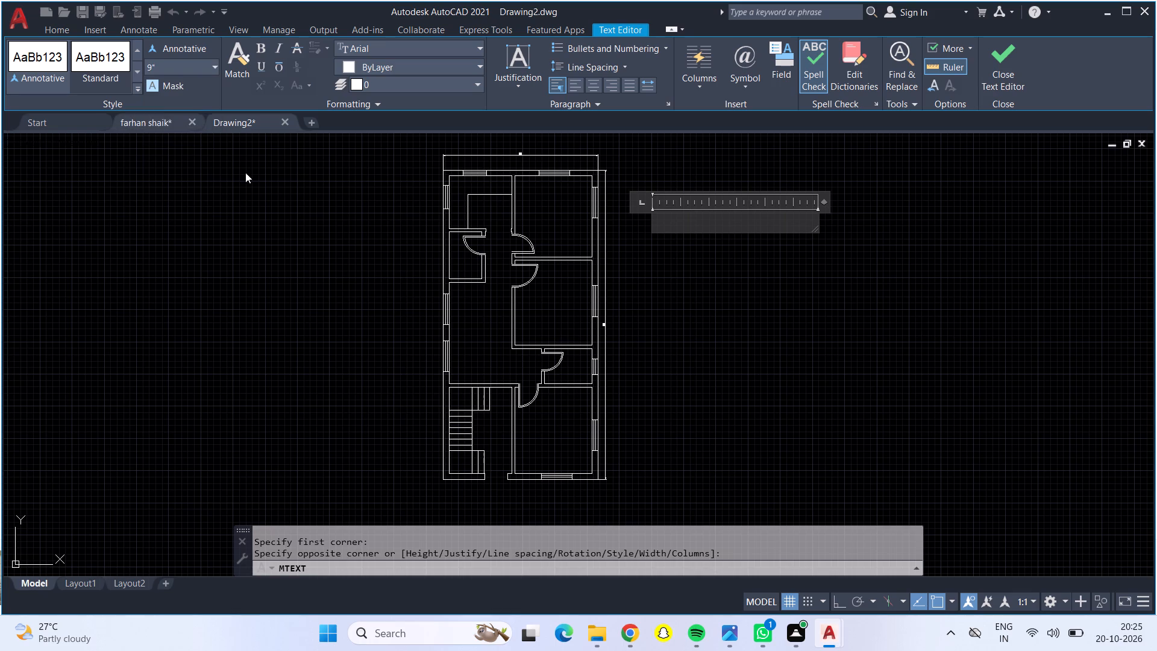
{"action": "left_click", "coordinate": [592, 77]}
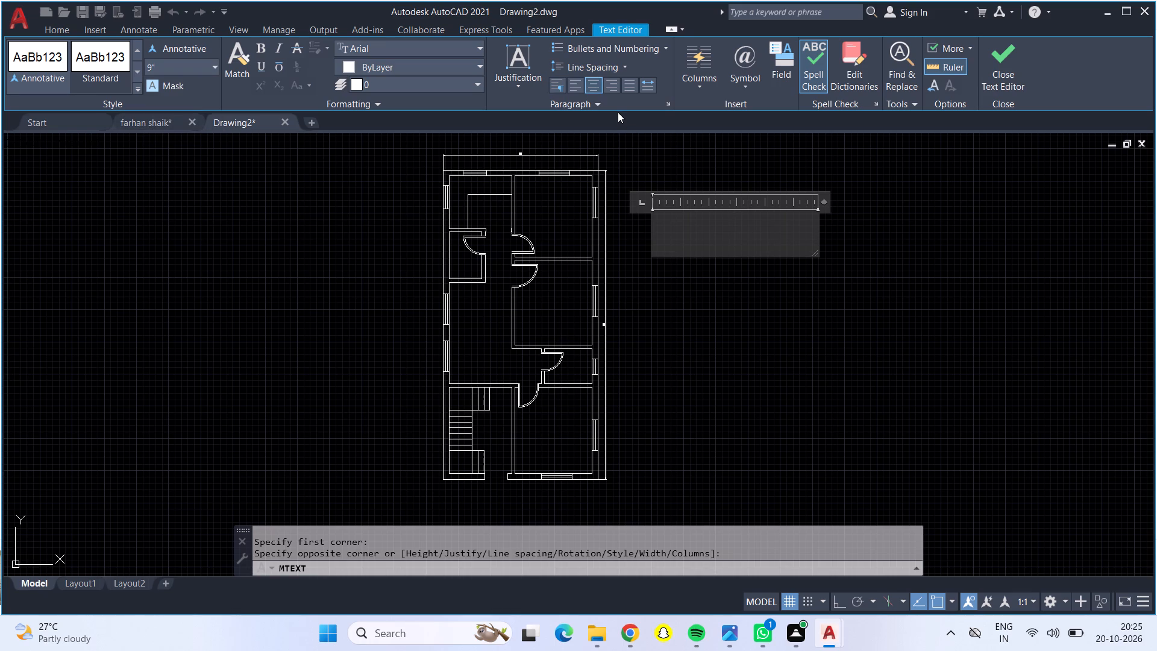
{"action": "key", "text": "w"}
{"action": "key", "text": "w"}
{"action": "left_click", "coordinate": [714, 253]}
{"action": "key", "text": "2"}
{"action": "key", "text": "BackSpace"}
{"action": "key", "text": "w"}
{"action": "key", "text": "Return"}
{"action": "left_click", "coordinate": [737, 315]}
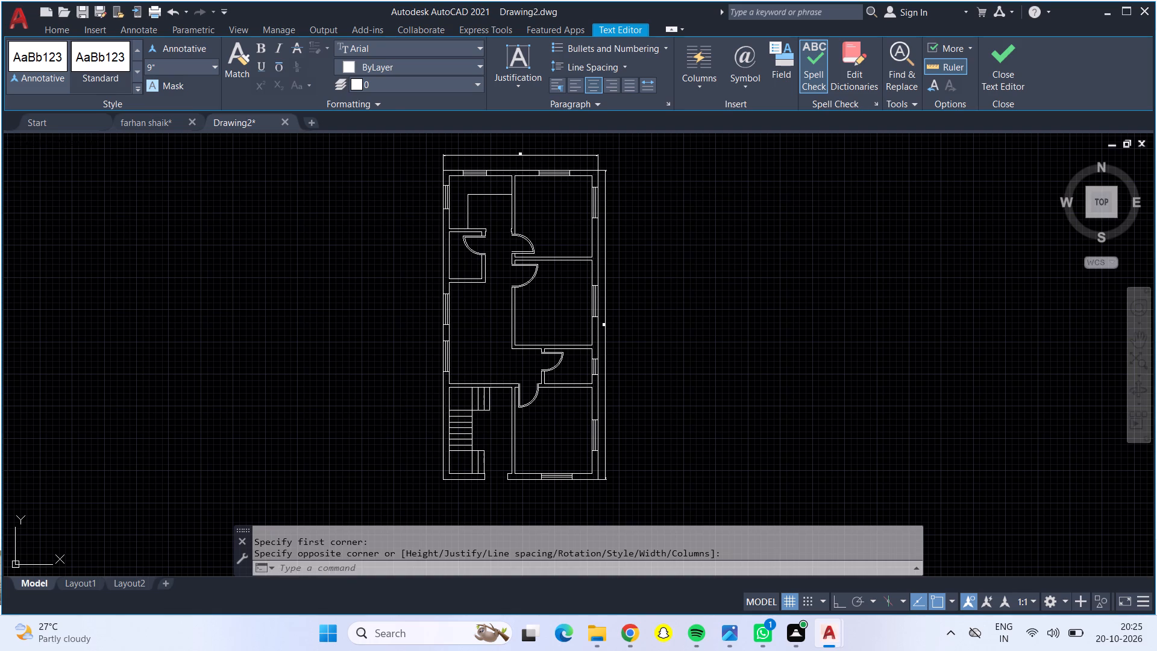
Copy the W label from beside the plan to the outside of the upper right room's right-wall window.
{"action": "scroll", "coordinate": [671, 218], "scroll_direction": "up", "scroll_amount": 4}
{"action": "left_click", "coordinate": [671, 218]}
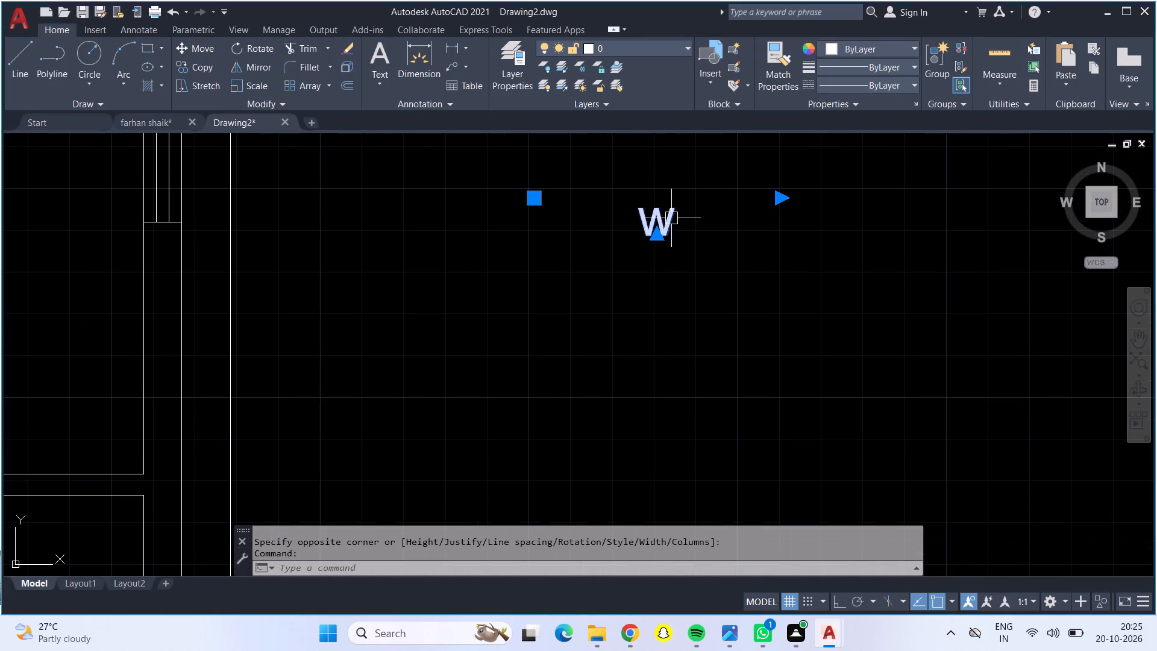
{"action": "left_click", "coordinate": [190, 71]}
{"action": "left_click_drag", "start_coordinate": [644, 236], "coordinate": [624, 231]}
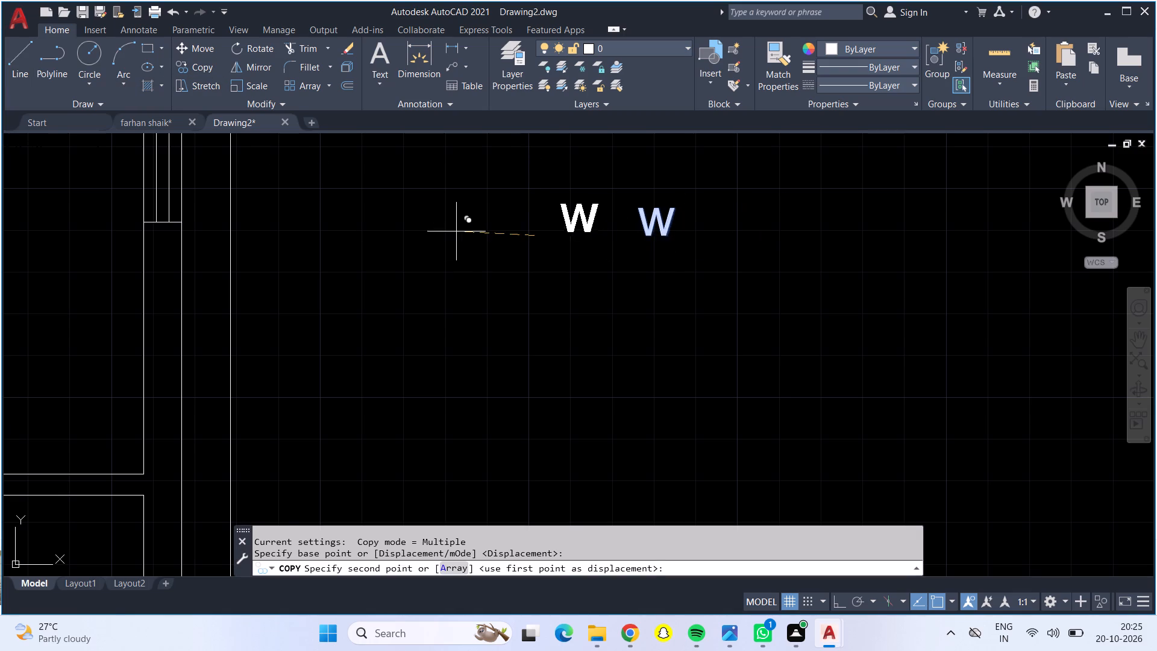
{"action": "scroll", "coordinate": [452, 230], "scroll_direction": "down", "scroll_amount": 3}
{"action": "scroll", "coordinate": [376, 210], "scroll_direction": "up", "scroll_amount": 4}
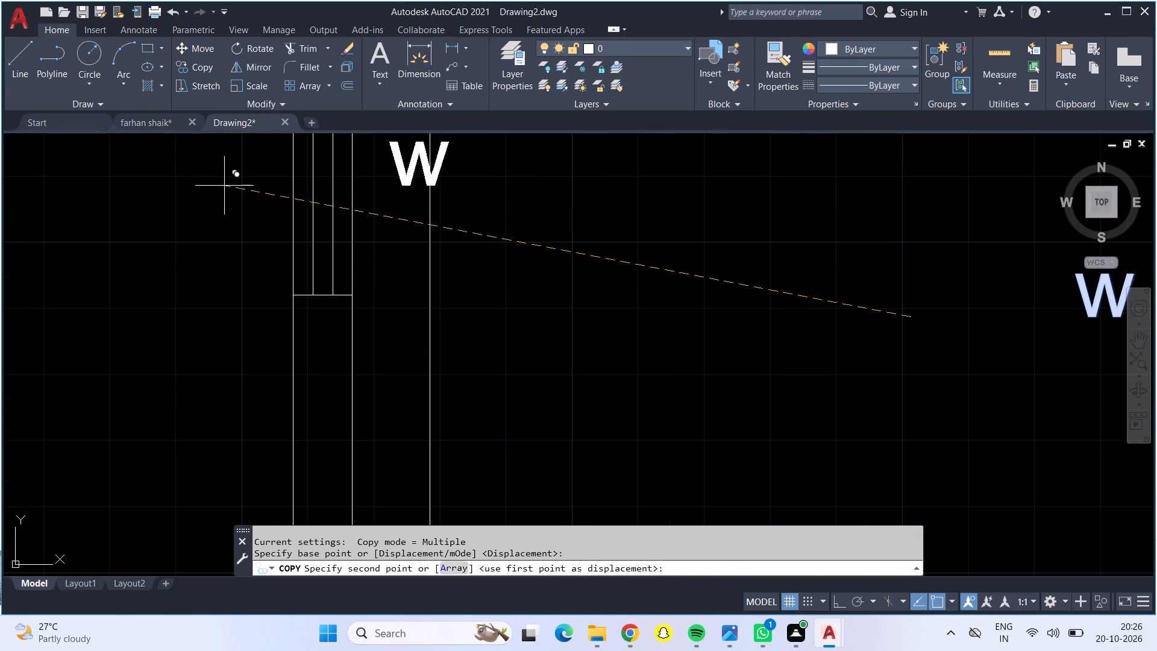
{"action": "middle_click_drag", "start_coordinate": [187, 180], "coordinate": [240, 343]}
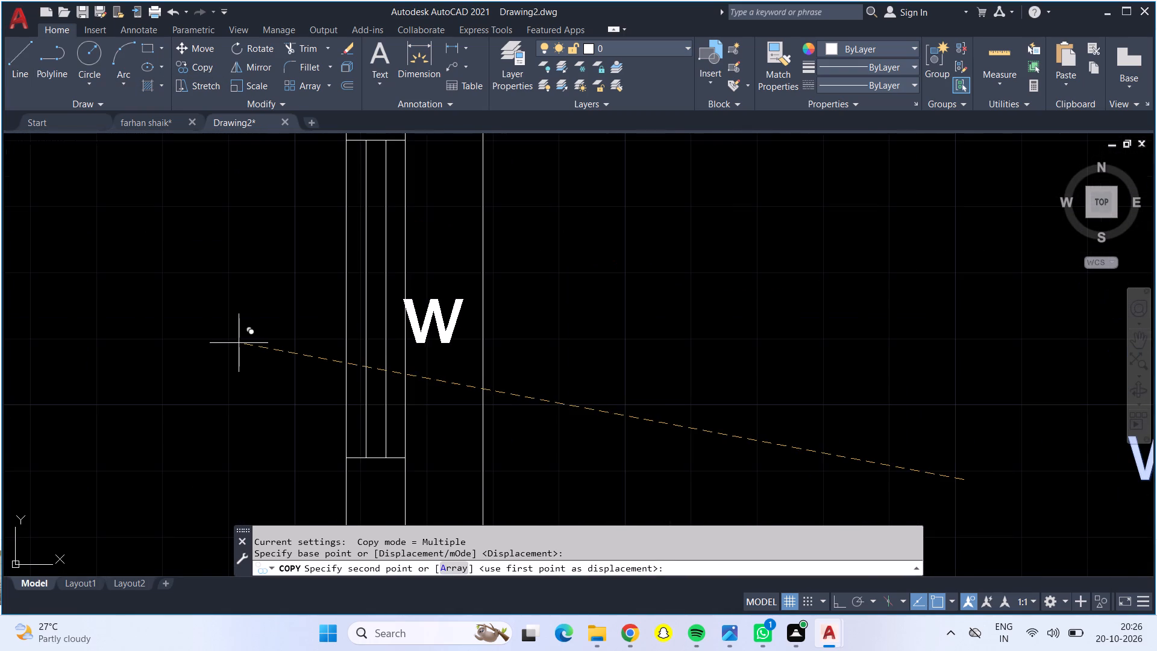
{"action": "left_click", "coordinate": [252, 350]}
Place copies of the W label above both windows in the plan's top outer wall.
{"action": "scroll", "coordinate": [249, 350], "scroll_direction": "down", "scroll_amount": 4}
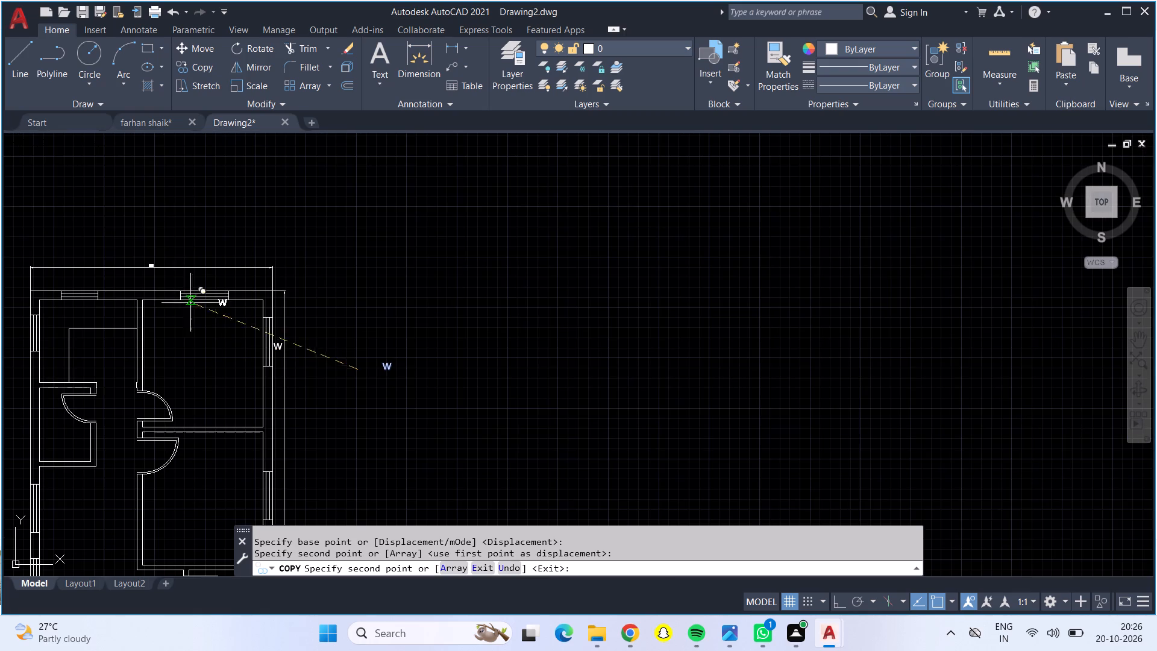
{"action": "scroll", "coordinate": [171, 289], "scroll_direction": "up", "scroll_amount": 4}
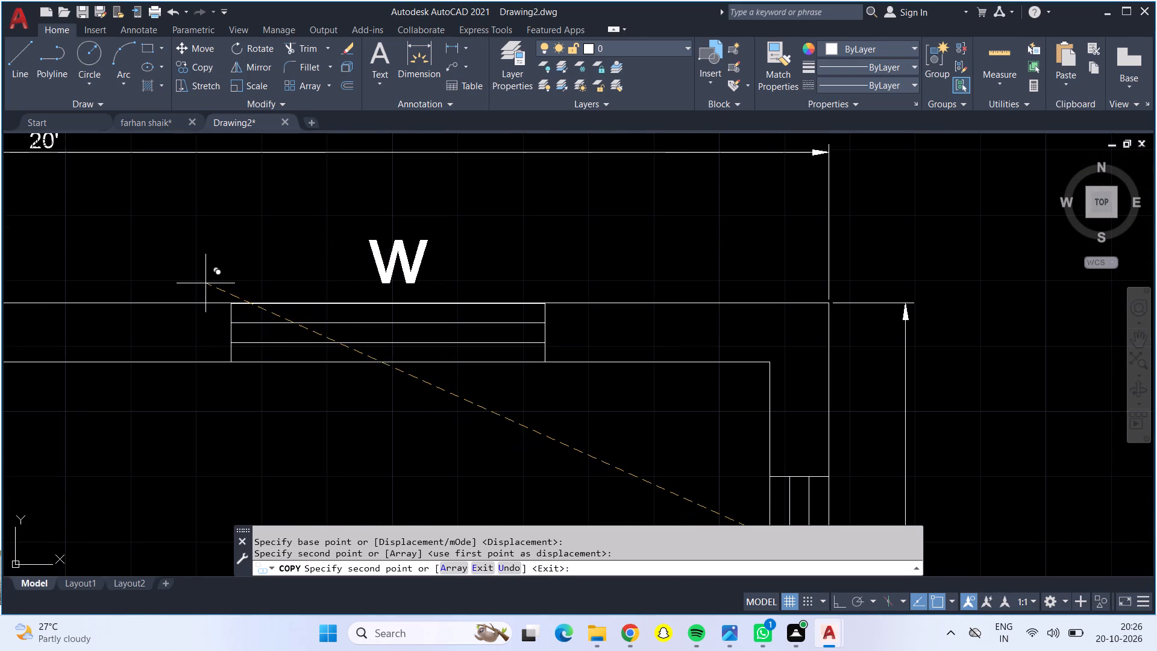
{"action": "left_click", "coordinate": [201, 285]}
{"action": "scroll", "coordinate": [201, 285], "scroll_direction": "down", "scroll_amount": 4}
{"action": "scroll", "coordinate": [66, 290], "scroll_direction": "up", "scroll_amount": 3}
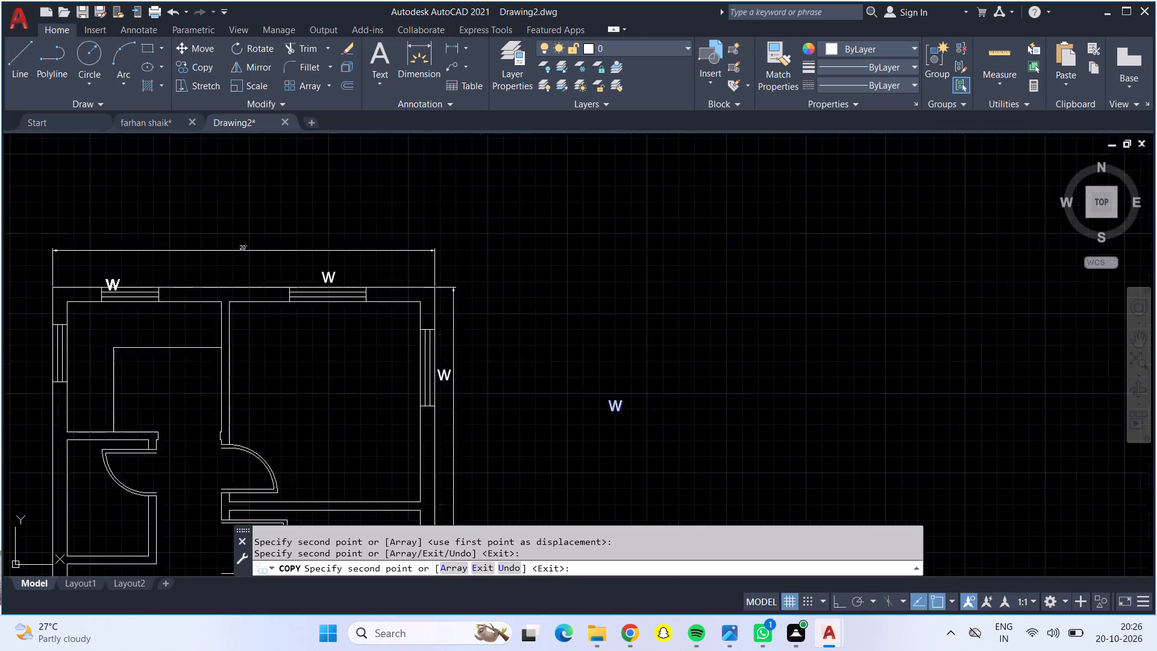
{"action": "scroll", "coordinate": [66, 290], "scroll_direction": "up", "scroll_amount": 1}
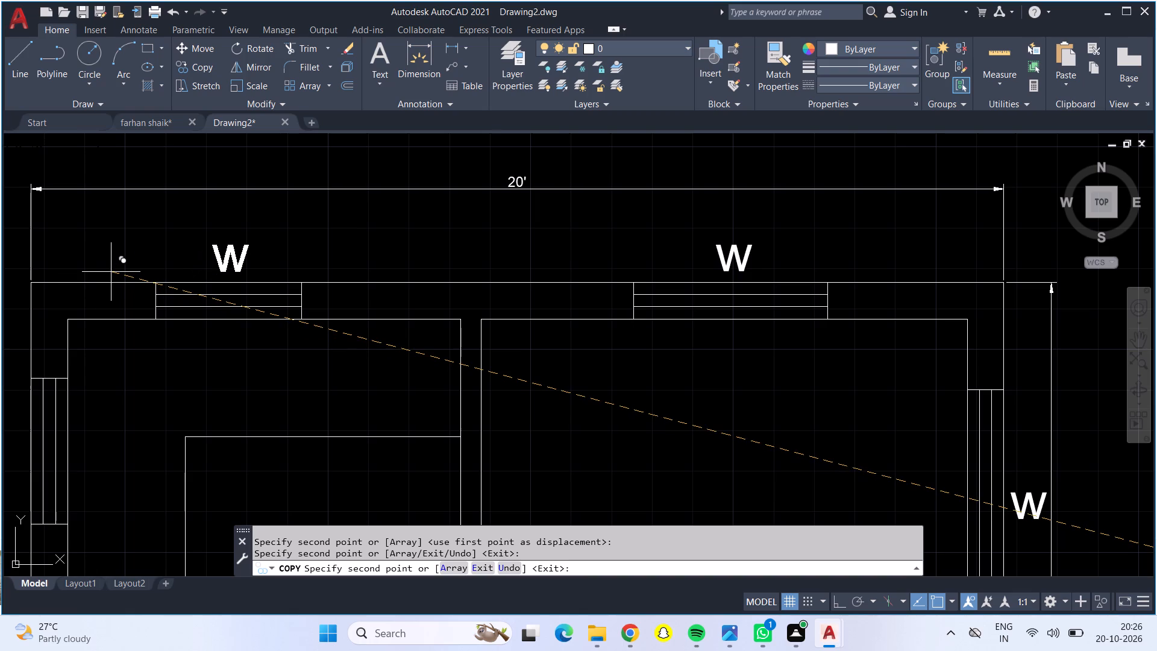
{"action": "left_click", "coordinate": [111, 272]}
Place copies of the W label outside each of the three windows along the left outer wall.
{"action": "scroll", "coordinate": [111, 272], "scroll_direction": "down", "scroll_amount": 3}
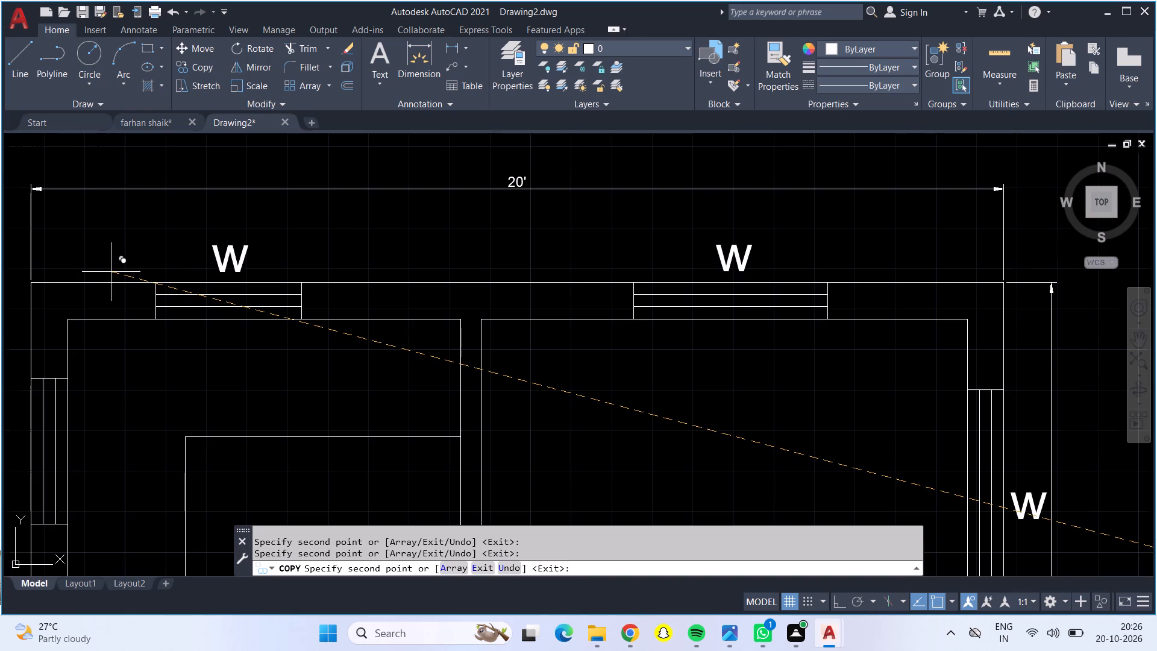
{"action": "scroll", "coordinate": [111, 272], "scroll_direction": "down", "scroll_amount": 1}
{"action": "scroll", "coordinate": [63, 304], "scroll_direction": "up", "scroll_amount": 4}
{"action": "left_click", "coordinate": [150, 303]}
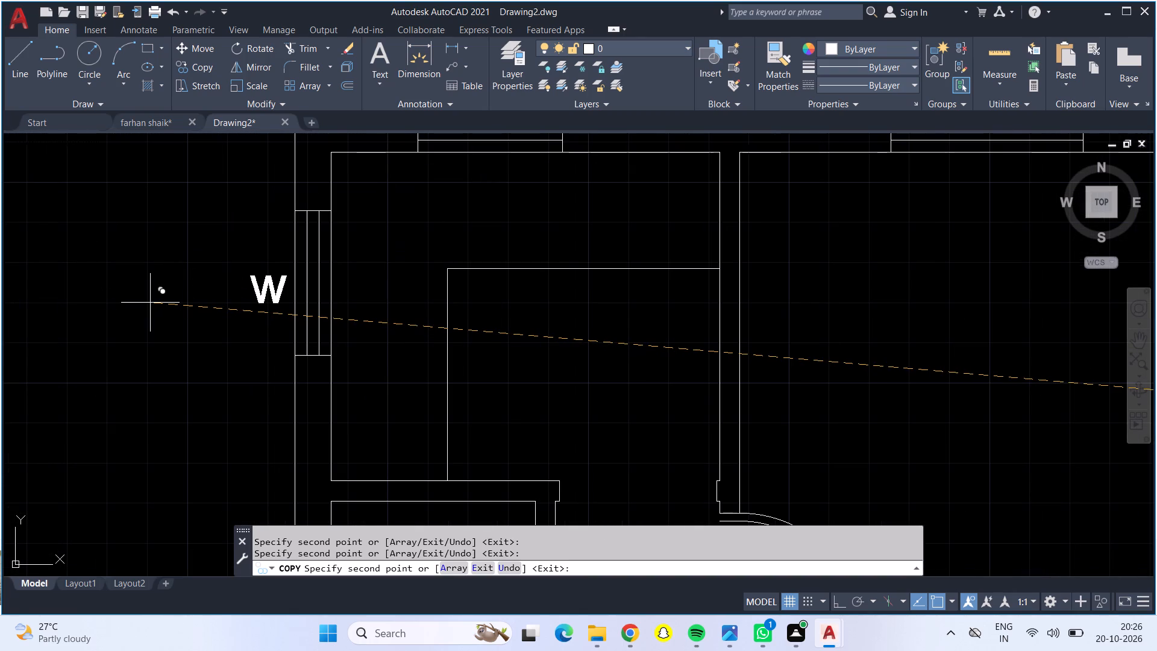
{"action": "scroll", "coordinate": [148, 301], "scroll_direction": "down", "scroll_amount": 4}
{"action": "scroll", "coordinate": [137, 414], "scroll_direction": "up", "scroll_amount": 5}
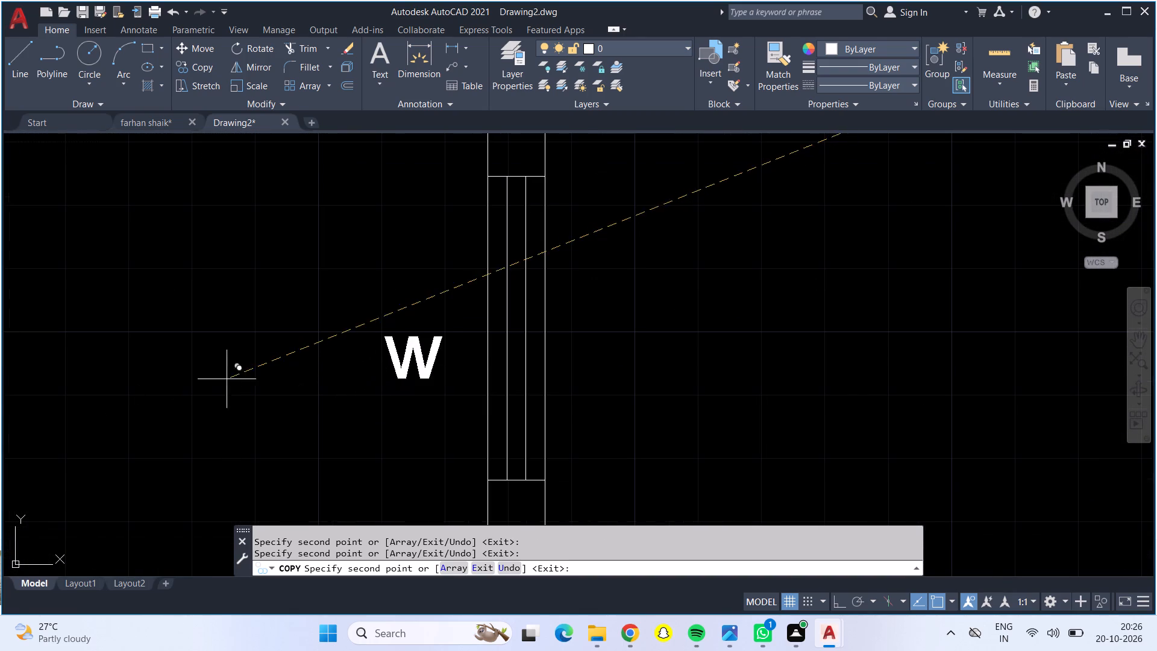
{"action": "left_click", "coordinate": [254, 363]}
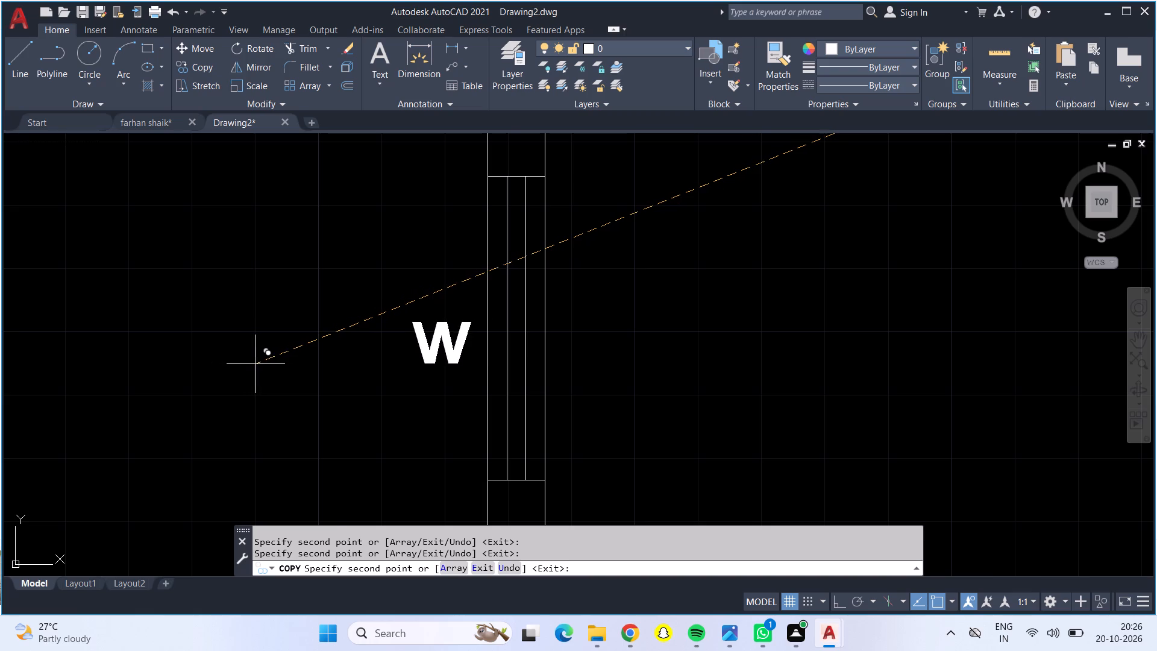
{"action": "scroll", "coordinate": [257, 365], "scroll_direction": "down", "scroll_amount": 4}
{"action": "scroll", "coordinate": [242, 435], "scroll_direction": "up", "scroll_amount": 4}
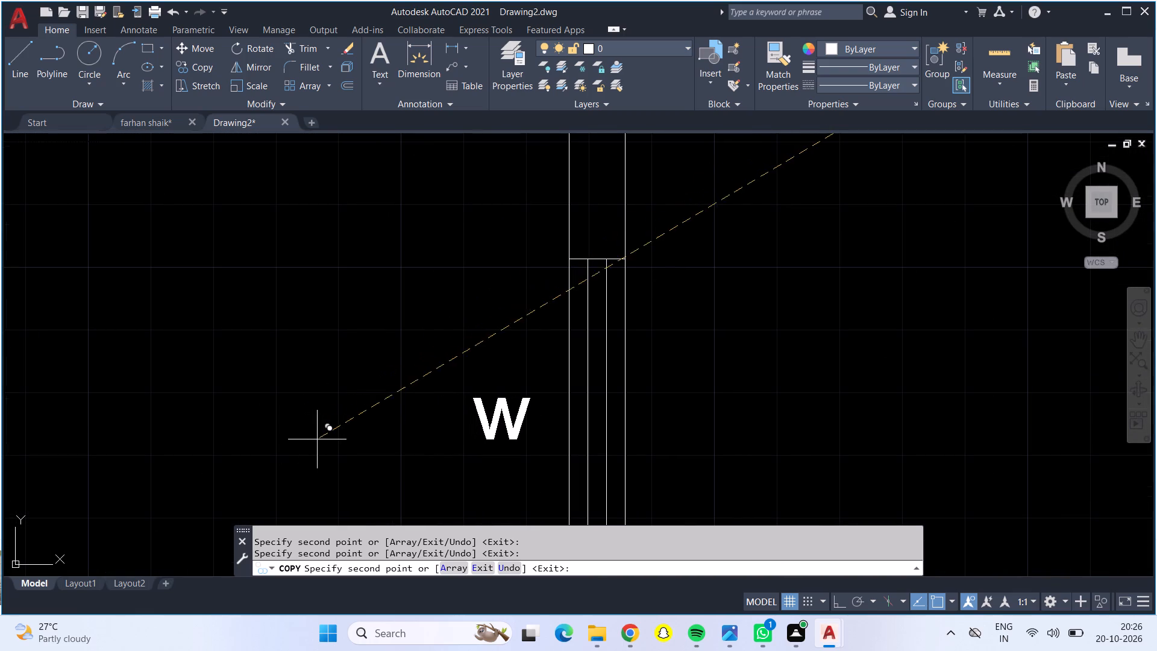
{"action": "left_click", "coordinate": [338, 439]}
Place copies of the W label outside the right-wall windows of the small room and the middle right room.
{"action": "scroll", "coordinate": [334, 442], "scroll_direction": "down", "scroll_amount": 3}
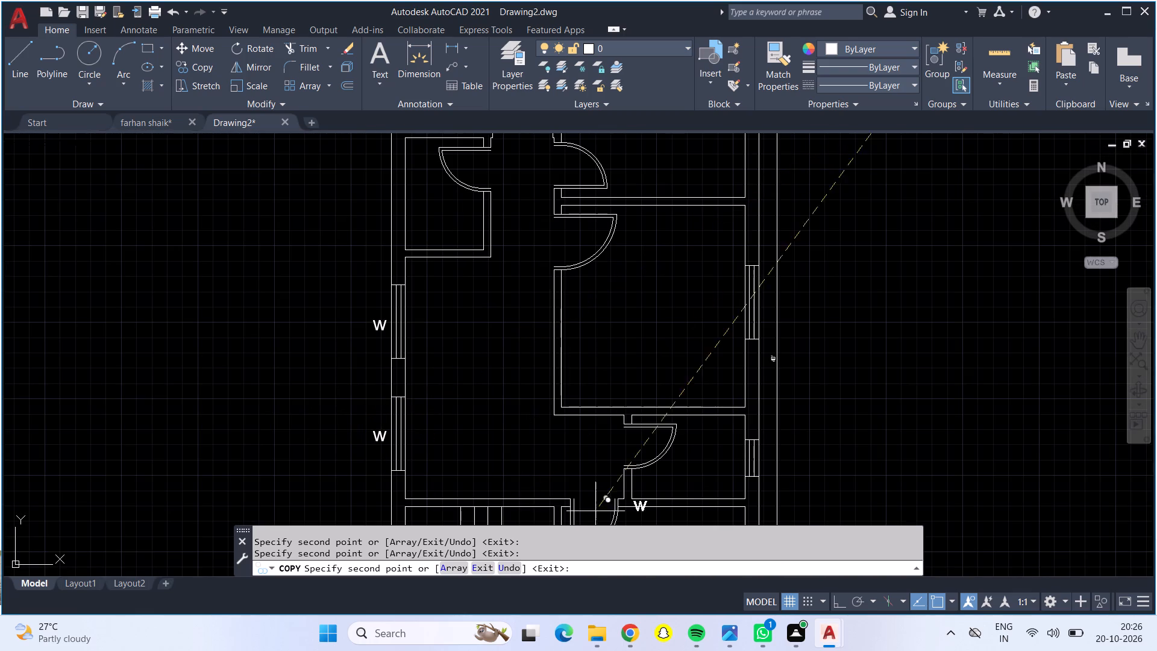
{"action": "scroll", "coordinate": [708, 484], "scroll_direction": "up", "scroll_amount": 4}
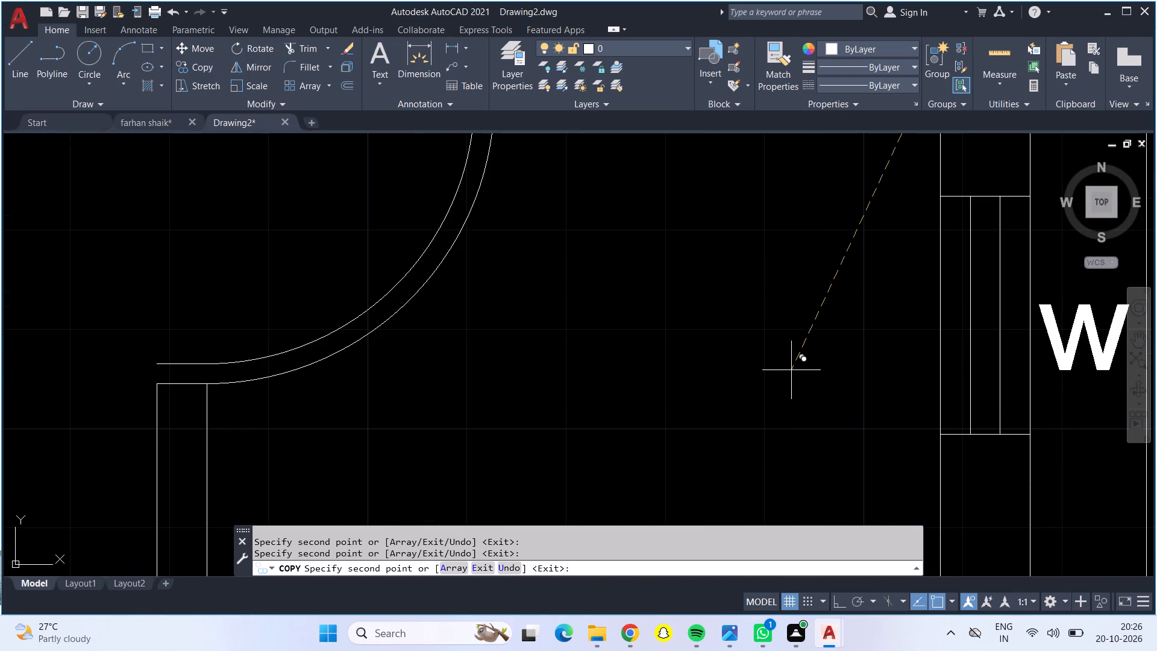
{"action": "left_click", "coordinate": [799, 362]}
{"action": "scroll", "coordinate": [797, 361], "scroll_direction": "down", "scroll_amount": 4}
{"action": "middle_click_drag", "start_coordinate": [765, 203], "coordinate": [700, 409]}
{"action": "scroll", "coordinate": [732, 339], "scroll_direction": "up", "scroll_amount": 4}
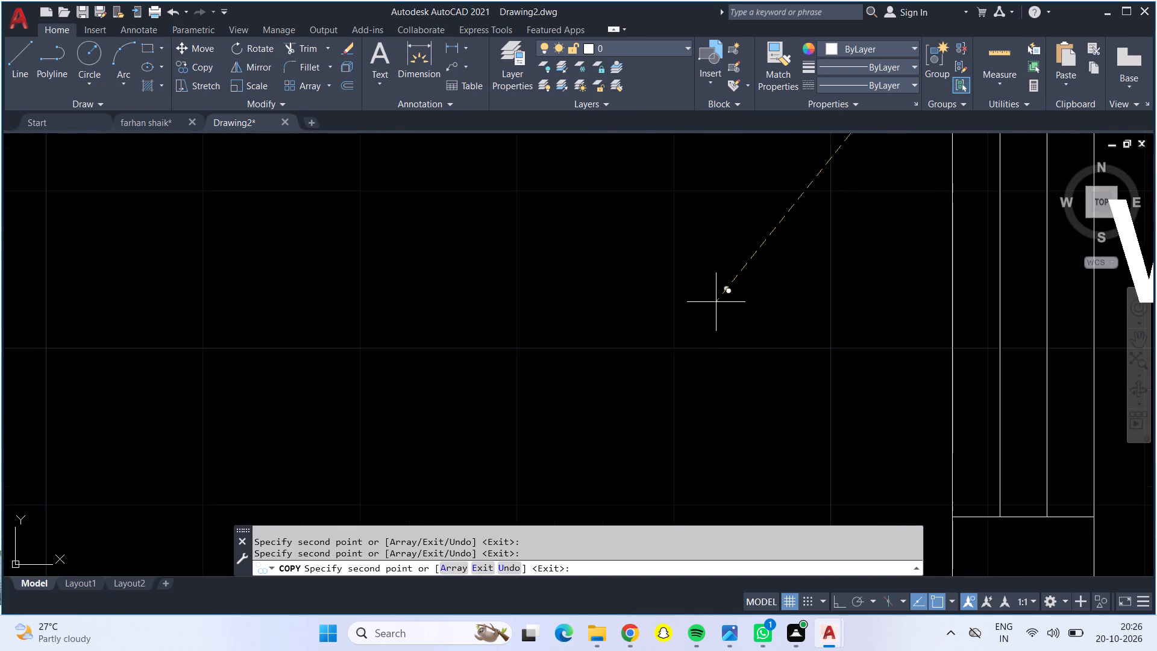
{"action": "scroll", "coordinate": [716, 302], "scroll_direction": "down", "scroll_amount": 1}
{"action": "middle_click_drag", "start_coordinate": [716, 302], "coordinate": [651, 356]}
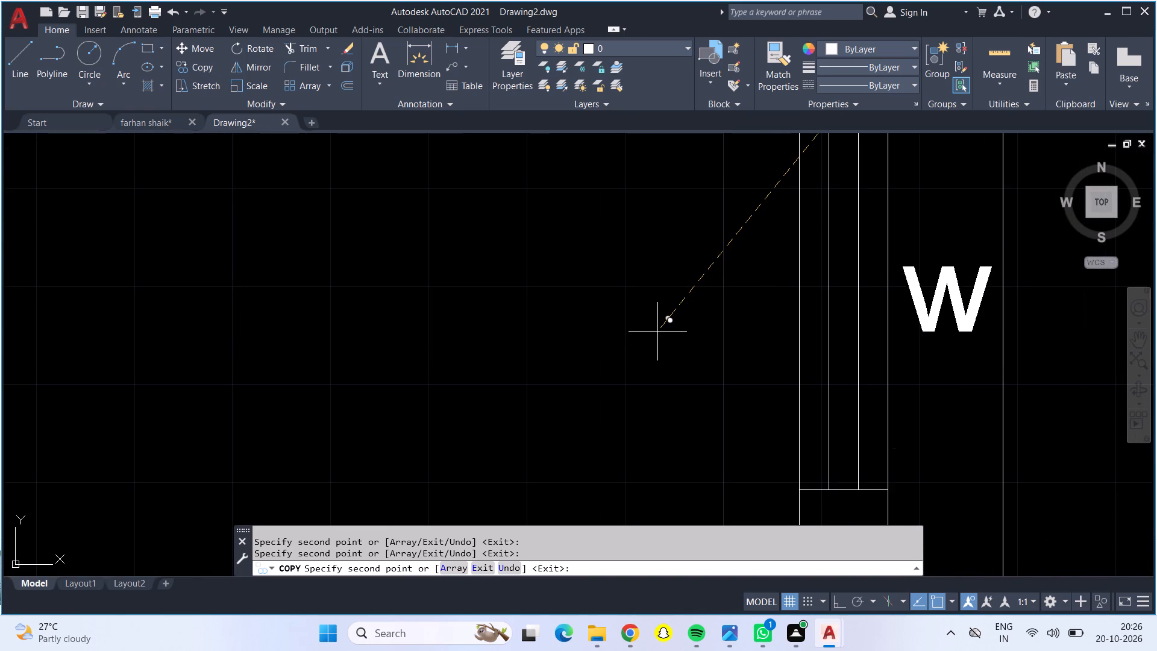
{"action": "left_click", "coordinate": [654, 312]}
Place a copy of the W label outside the lower right room's right-wall window.
{"action": "scroll", "coordinate": [654, 312], "scroll_direction": "down", "scroll_amount": 5}
{"action": "scroll", "coordinate": [545, 450], "scroll_direction": "down", "scroll_amount": 2}
{"action": "scroll", "coordinate": [545, 450], "scroll_direction": "up", "scroll_amount": 1}
{"action": "scroll", "coordinate": [545, 450], "scroll_direction": "down", "scroll_amount": 1}
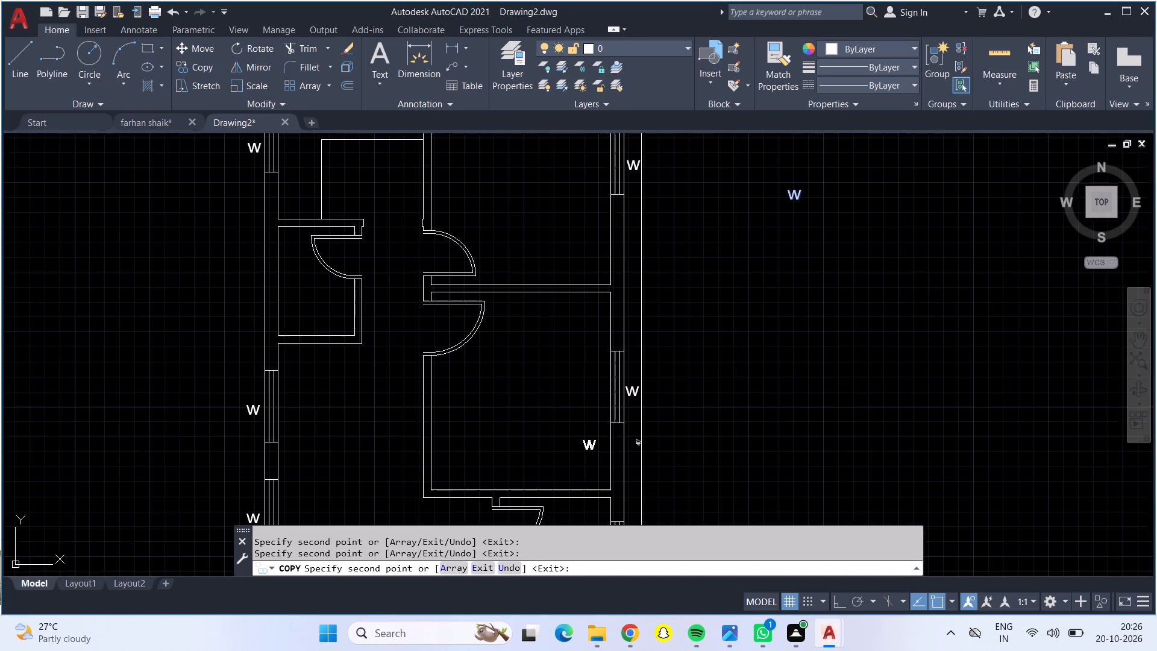
{"action": "middle_click_drag", "start_coordinate": [486, 454], "coordinate": [491, 254]}
{"action": "middle_click_drag", "start_coordinate": [519, 495], "coordinate": [496, 386]}
{"action": "scroll", "coordinate": [578, 406], "scroll_direction": "up", "scroll_amount": 5}
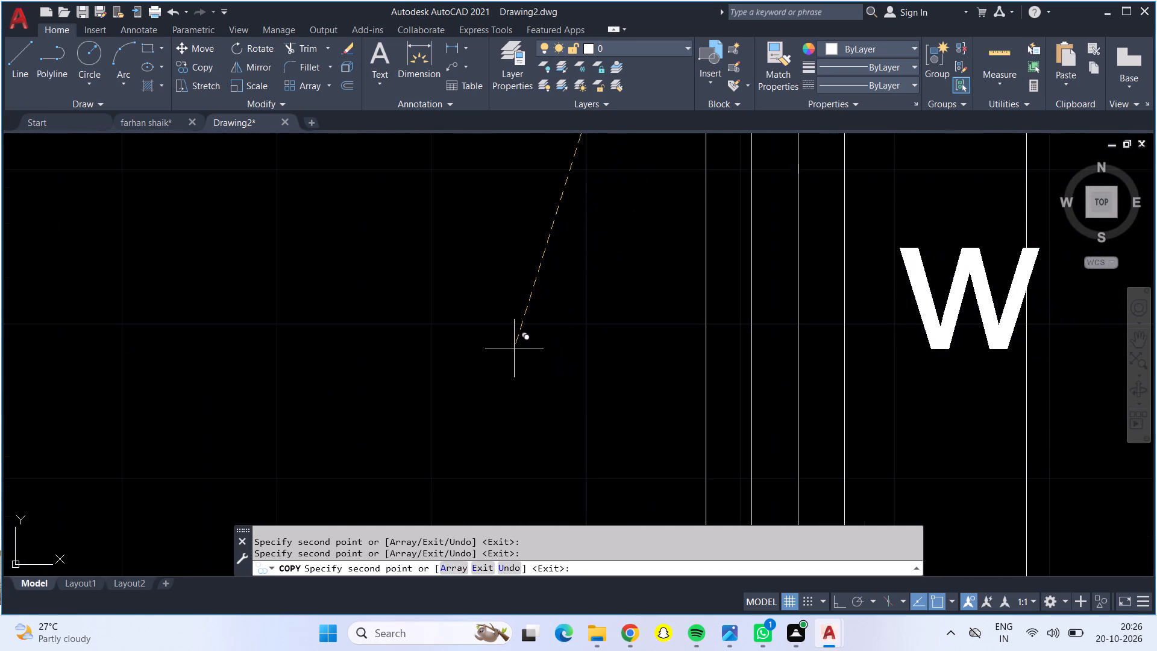
{"action": "left_click", "coordinate": [481, 365]}
Place the last W copy below the window in the lower right room's bottom wall and end the copying.
{"action": "scroll", "coordinate": [481, 365], "scroll_direction": "up", "scroll_amount": 1}
{"action": "scroll", "coordinate": [481, 365], "scroll_direction": "down", "scroll_amount": 4}
{"action": "scroll", "coordinate": [481, 365], "scroll_direction": "up", "scroll_amount": 1}
{"action": "scroll", "coordinate": [481, 365], "scroll_direction": "down", "scroll_amount": 1}
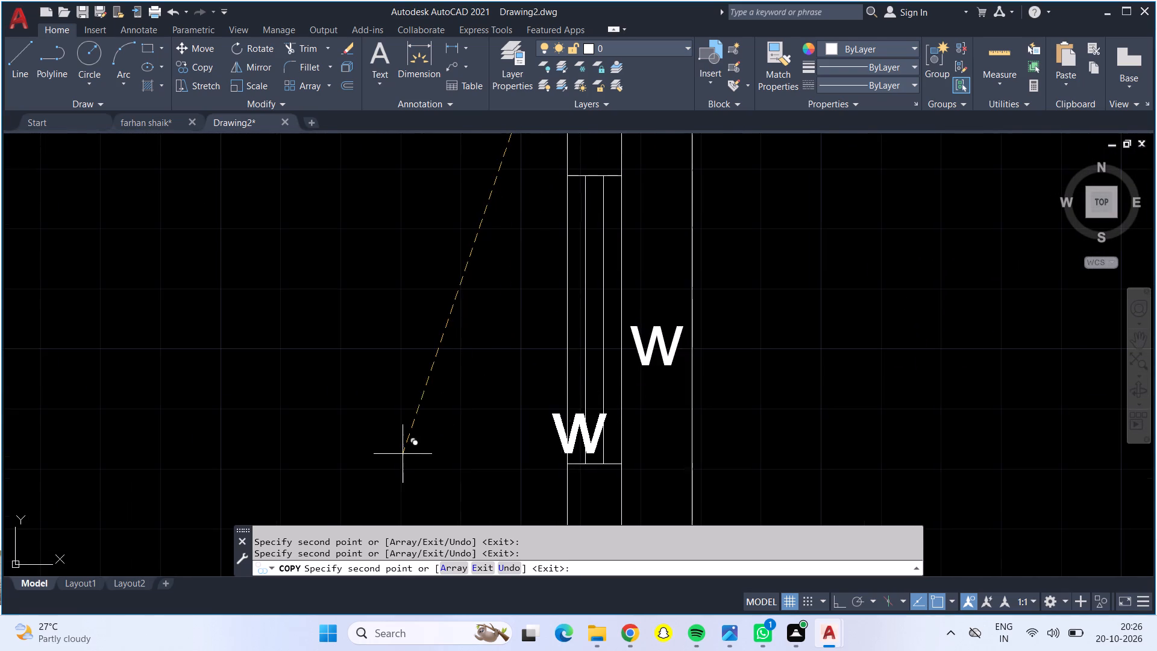
{"action": "scroll", "coordinate": [403, 454], "scroll_direction": "down", "scroll_amount": 1}
{"action": "middle_click_drag", "start_coordinate": [403, 454], "coordinate": [390, 195]}
{"action": "scroll", "coordinate": [187, 421], "scroll_direction": "down", "scroll_amount": 1}
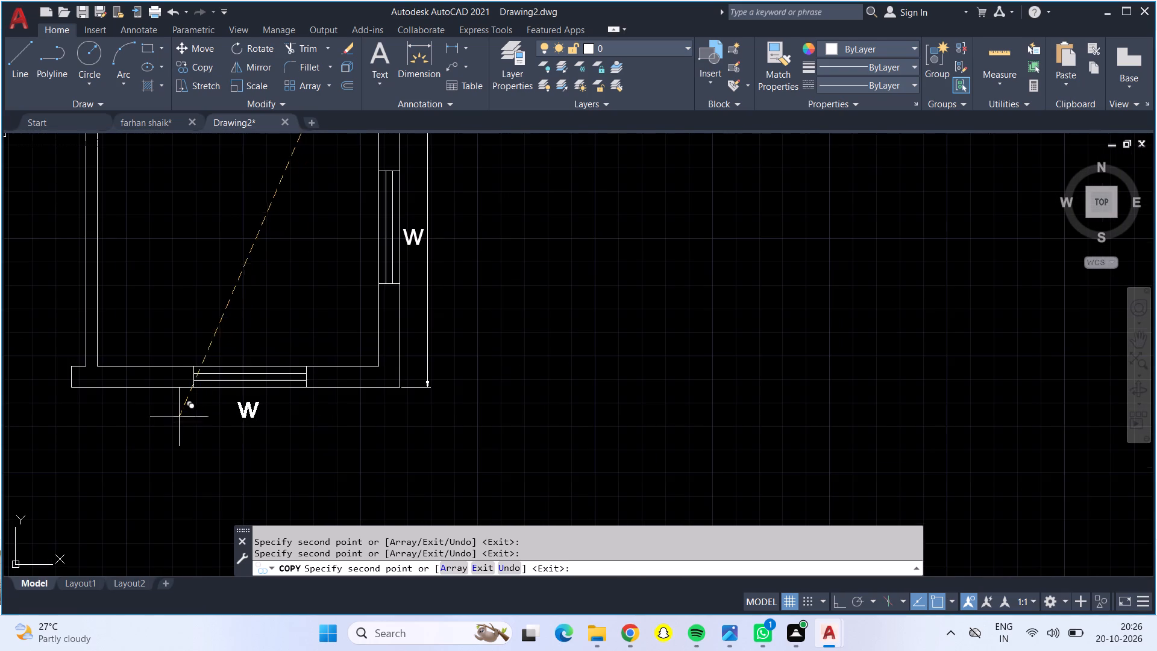
{"action": "scroll", "coordinate": [163, 409], "scroll_direction": "up", "scroll_amount": 1}
{"action": "scroll", "coordinate": [175, 415], "scroll_direction": "down", "scroll_amount": 1}
{"action": "scroll", "coordinate": [175, 415], "scroll_direction": "up", "scroll_amount": 4}
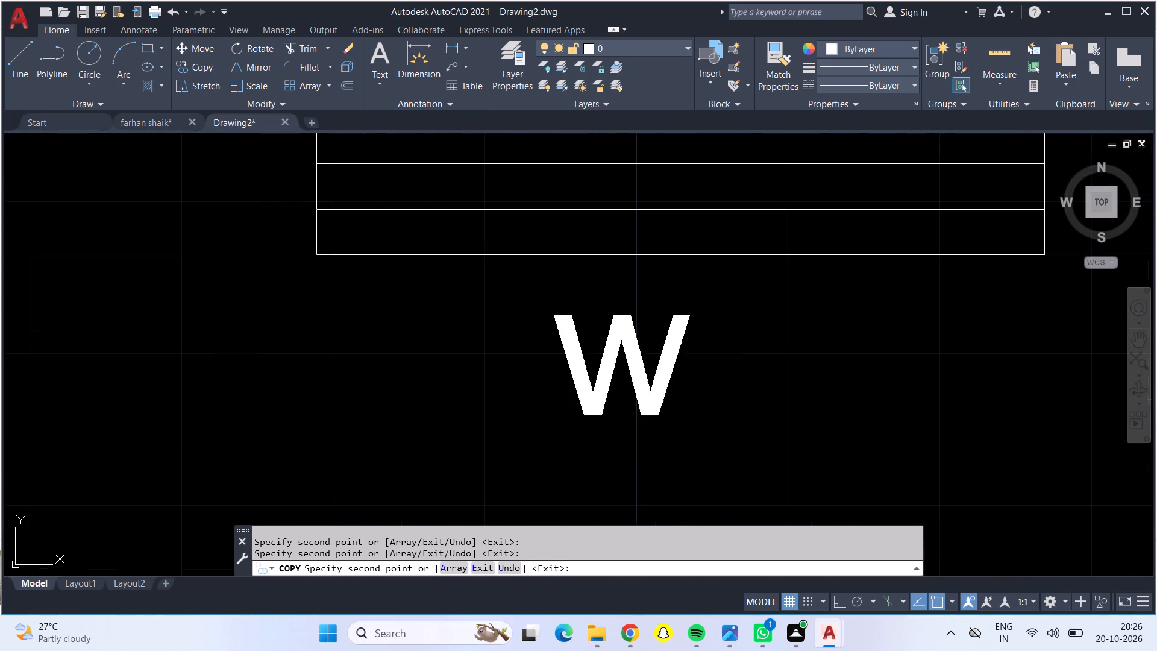
{"action": "left_click", "coordinate": [260, 380]}
{"action": "scroll", "coordinate": [262, 388], "scroll_direction": "down", "scroll_amount": 5}
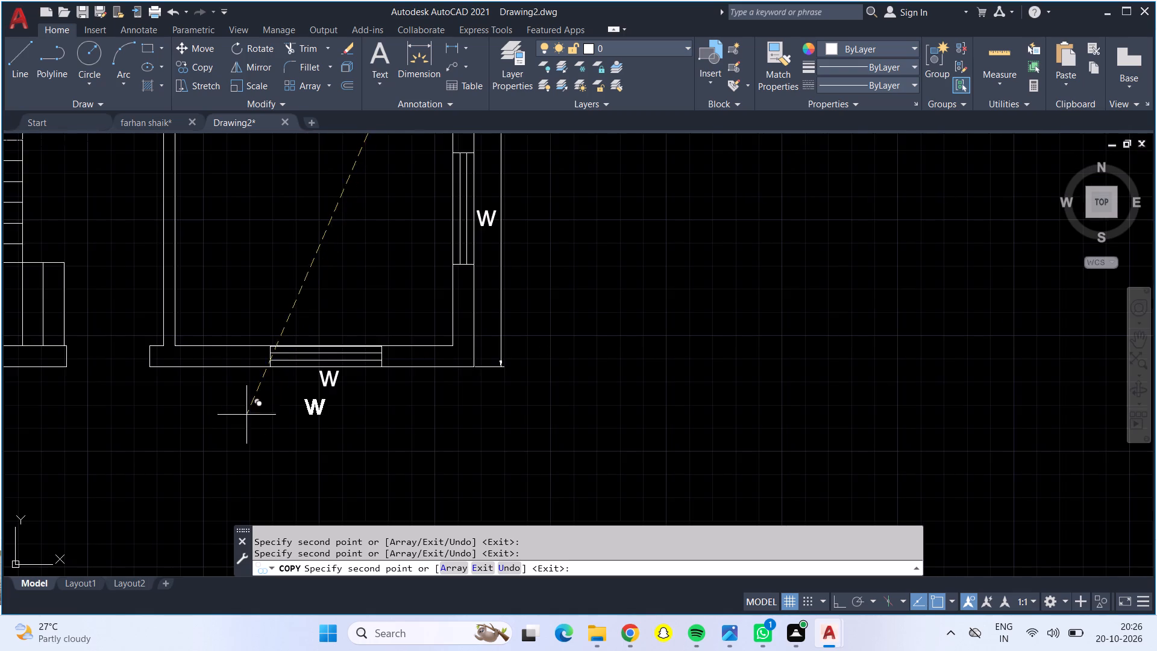
{"action": "scroll", "coordinate": [209, 420], "scroll_direction": "down", "scroll_amount": 1}
{"action": "scroll", "coordinate": [209, 420], "scroll_direction": "up", "scroll_amount": 1}
{"action": "scroll", "coordinate": [209, 420], "scroll_direction": "down", "scroll_amount": 1}
{"action": "scroll", "coordinate": [209, 420], "scroll_direction": "up", "scroll_amount": 1}
{"action": "scroll", "coordinate": [99, 405], "scroll_direction": "down", "scroll_amount": 1}
{"action": "scroll", "coordinate": [99, 405], "scroll_direction": "up", "scroll_amount": 1}
{"action": "scroll", "coordinate": [239, 279], "scroll_direction": "down", "scroll_amount": 3}
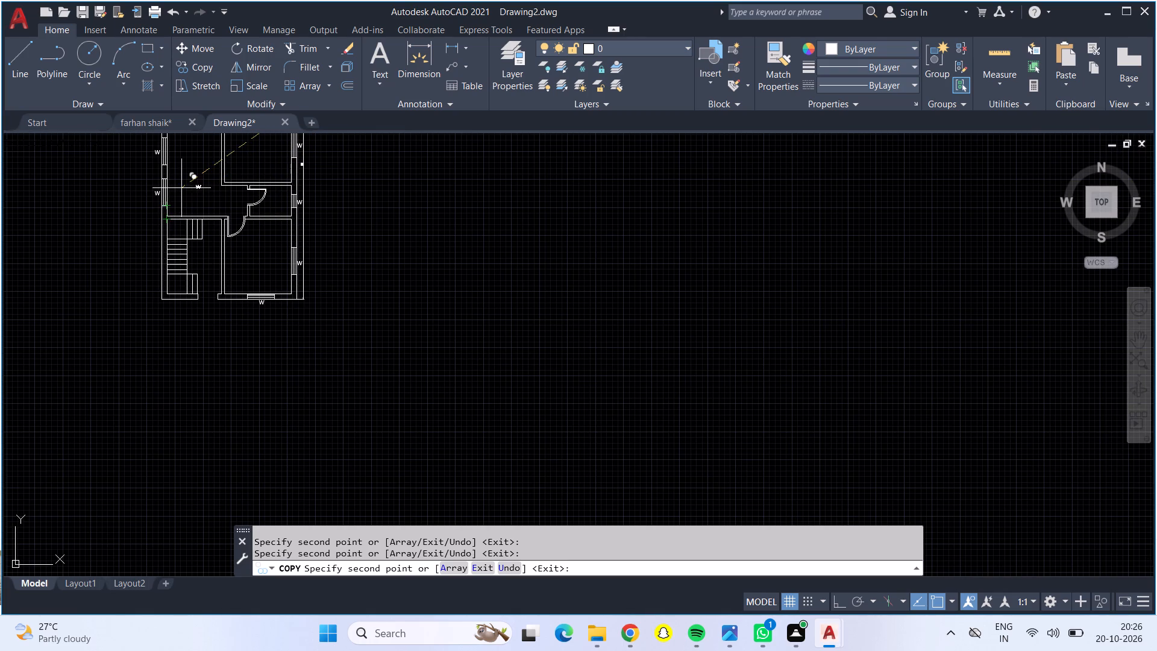
{"action": "middle_click_drag", "start_coordinate": [181, 188], "coordinate": [262, 538]}
{"action": "key", "text": "Escape"}
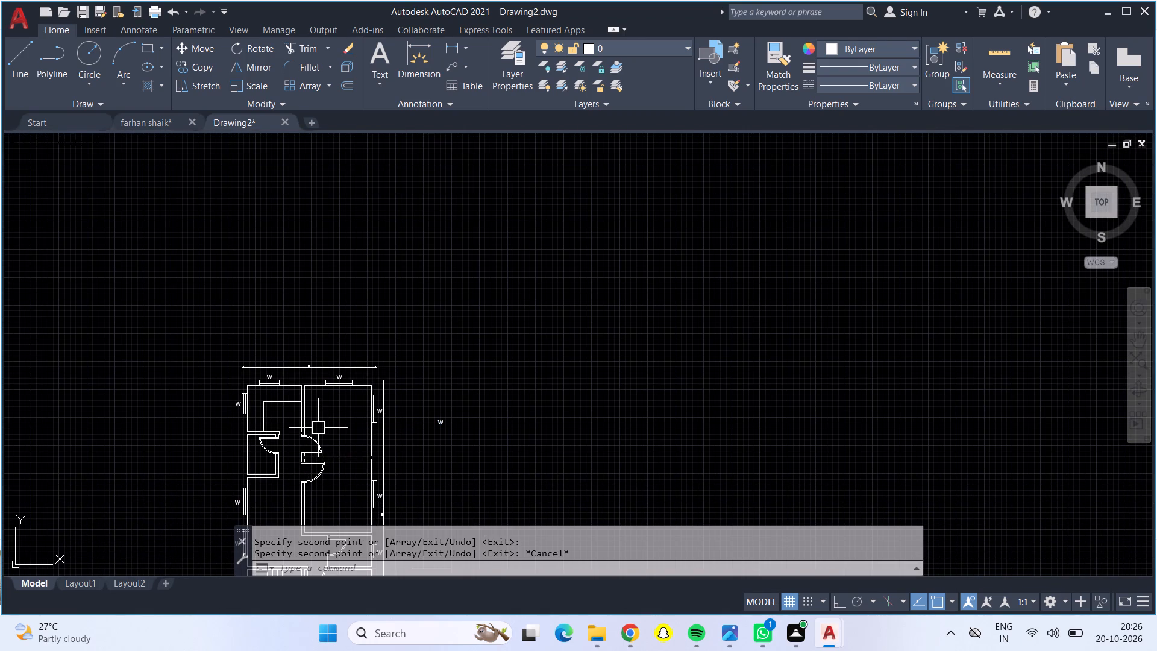
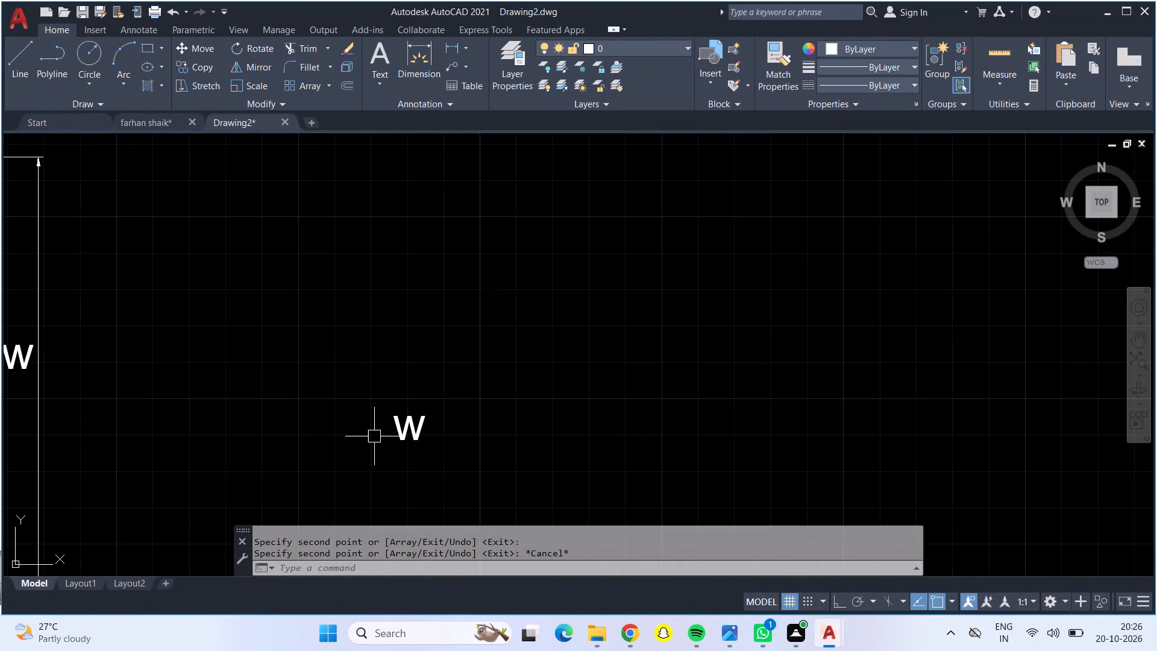
Change the text of the spare W label lying outside the plan to V.
{"action": "left_click", "coordinate": [403, 424]}
{"action": "double_click", "coordinate": [403, 424]}
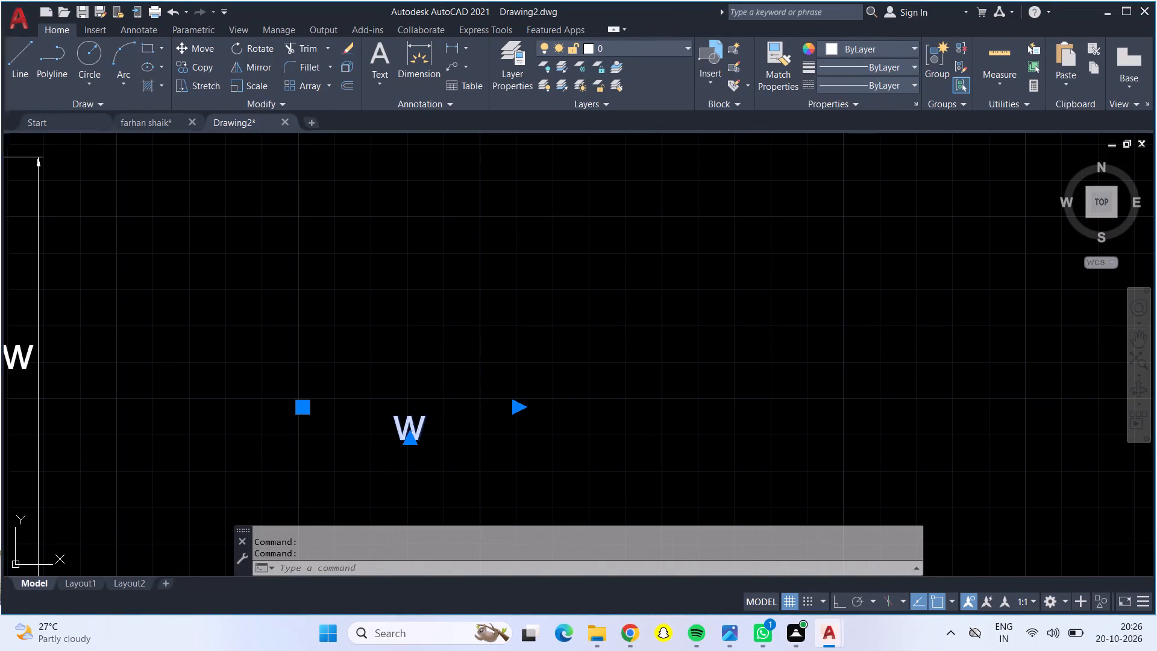
{"action": "left_click", "coordinate": [442, 426]}
{"action": "key", "text": "BackSpace"}
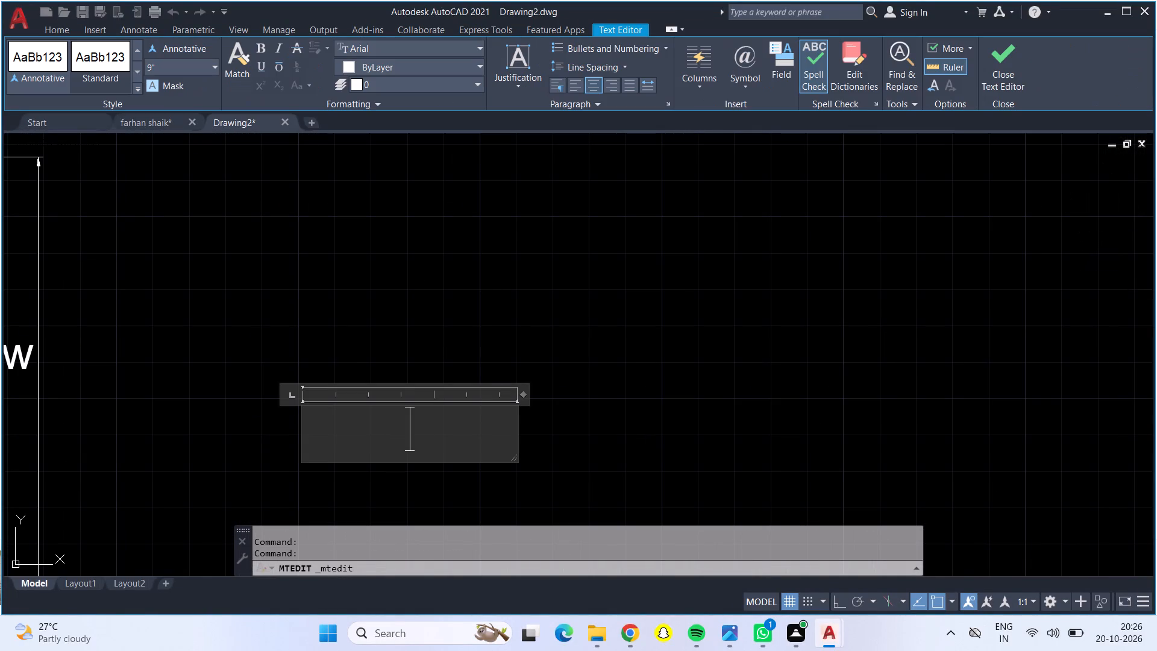
{"action": "key", "text": "v"}
{"action": "left_click", "coordinate": [552, 358]}
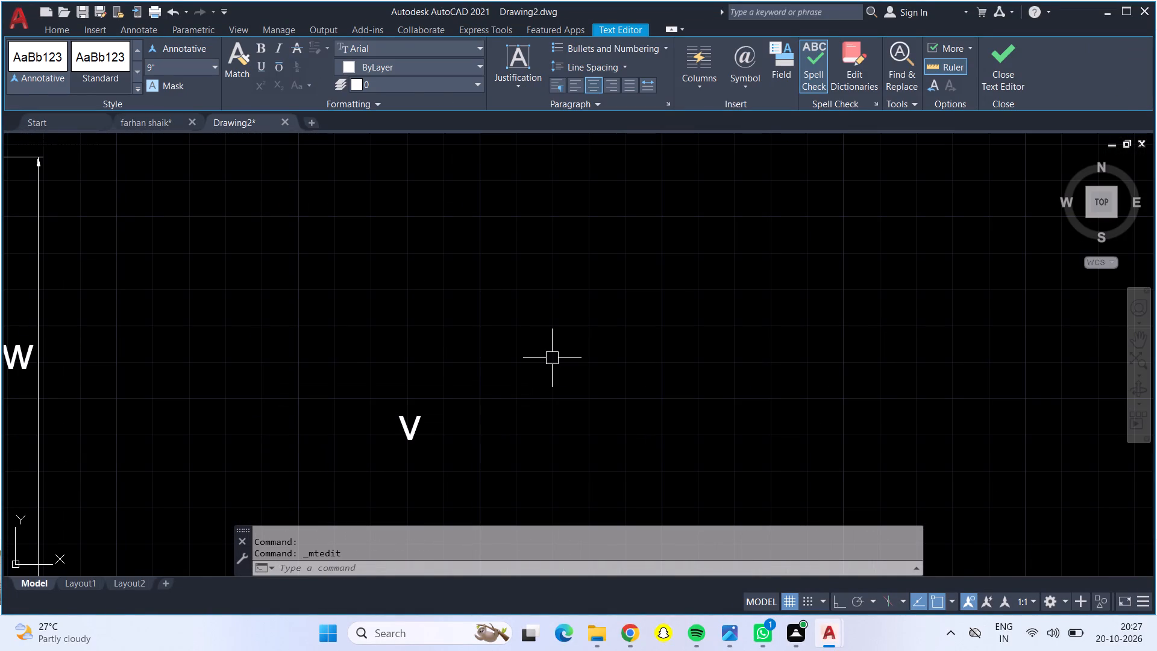
Move the V label to just below the W label at the small room's right-wall window.
{"action": "left_click", "coordinate": [416, 436]}
{"action": "left_click", "coordinate": [172, 45]}
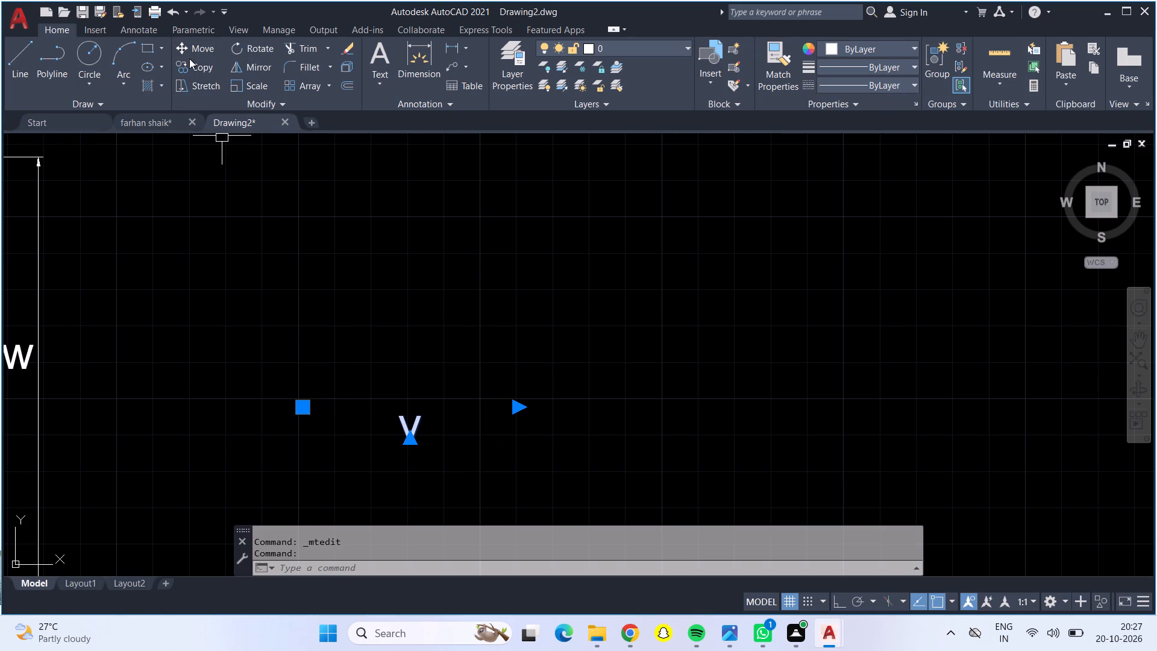
{"action": "left_click", "coordinate": [184, 52]}
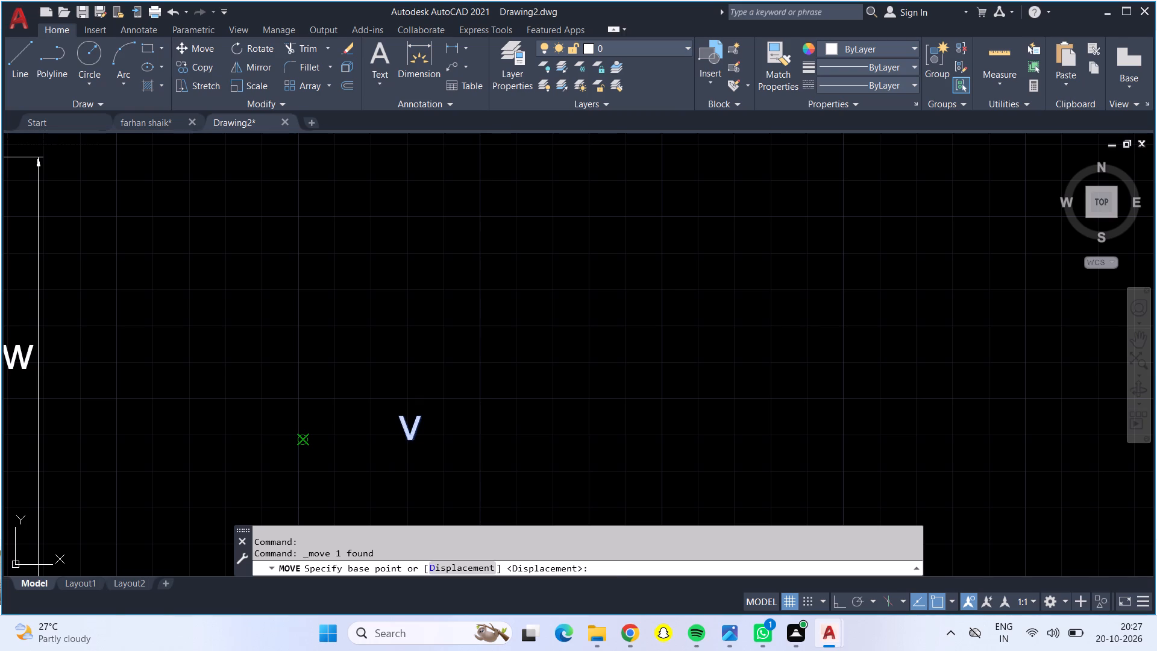
{"action": "left_click", "coordinate": [403, 440]}
{"action": "scroll", "coordinate": [350, 471], "scroll_direction": "up", "scroll_amount": 1}
{"action": "scroll", "coordinate": [350, 471], "scroll_direction": "down", "scroll_amount": 2}
{"action": "middle_click_drag", "start_coordinate": [189, 498], "coordinate": [267, 244]}
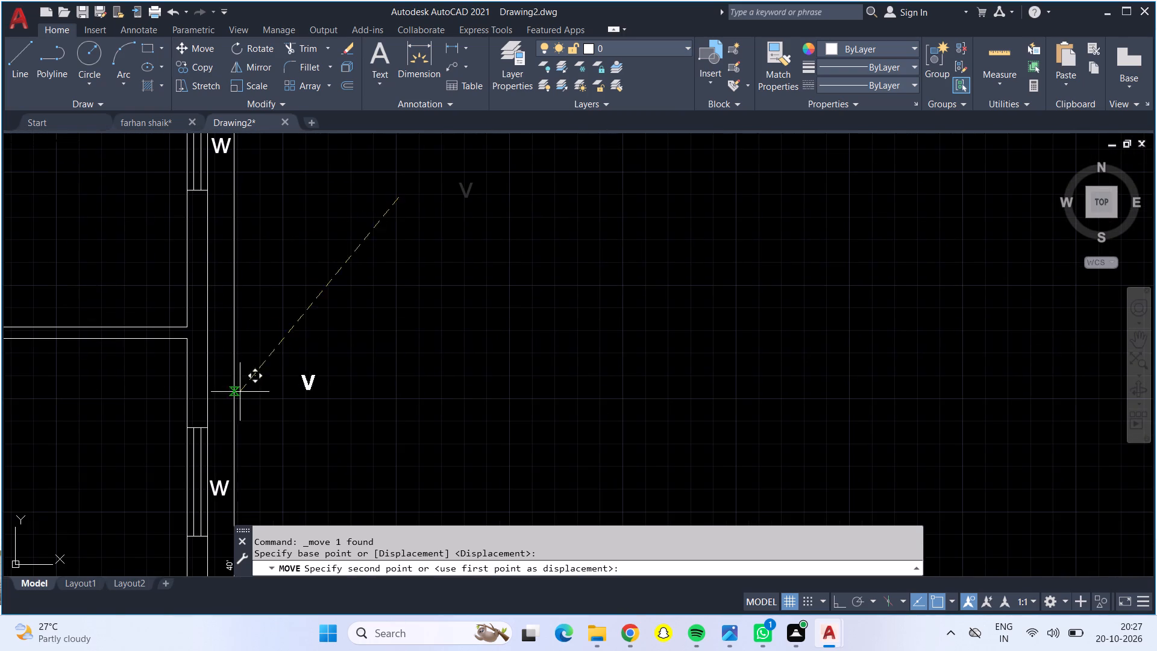
{"action": "middle_click_drag", "start_coordinate": [242, 448], "coordinate": [265, 207]}
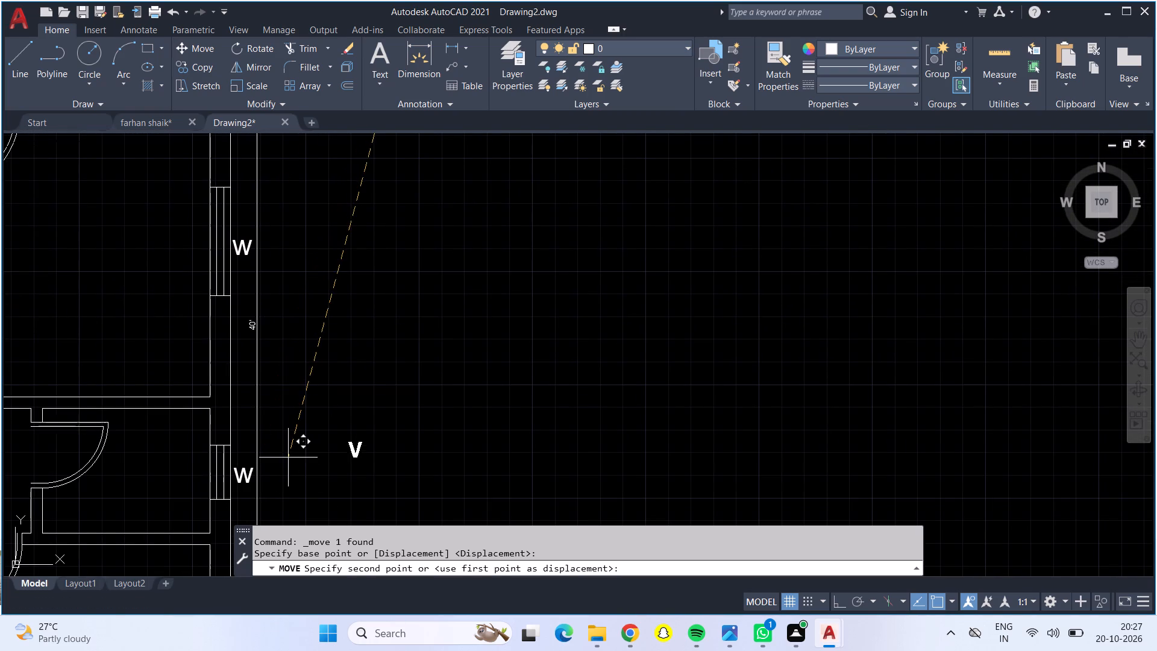
{"action": "middle_click_drag", "start_coordinate": [288, 458], "coordinate": [319, 287]}
{"action": "scroll", "coordinate": [284, 382], "scroll_direction": "down", "scroll_amount": 1}
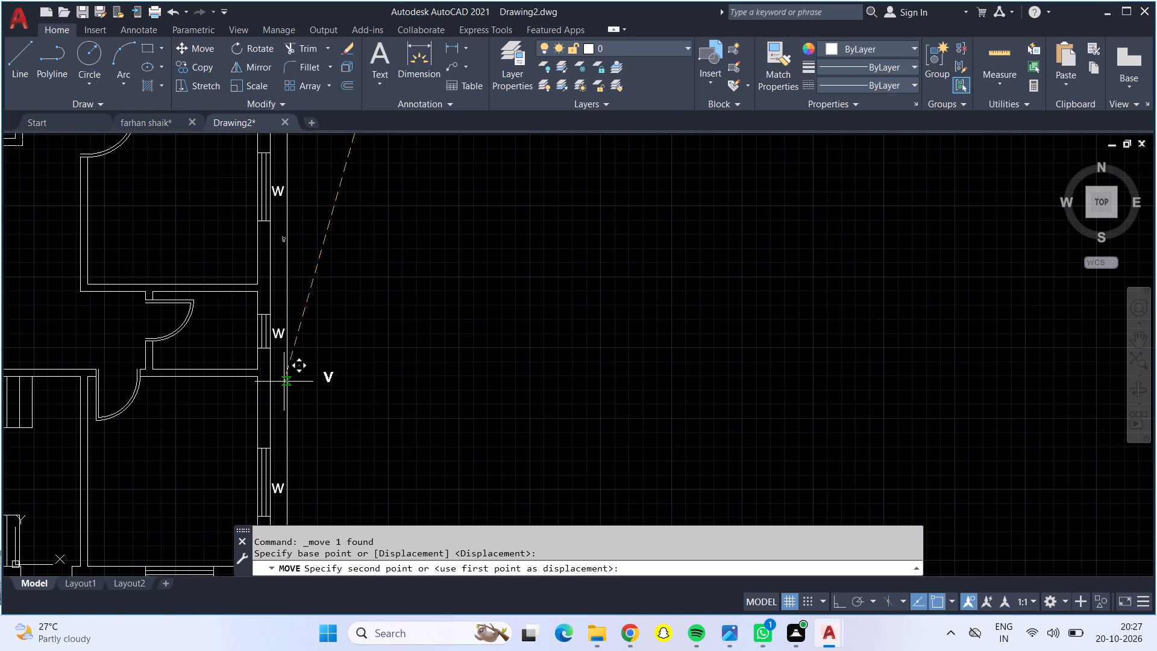
{"action": "middle_click_drag", "start_coordinate": [284, 382], "coordinate": [306, 324]}
{"action": "scroll", "coordinate": [285, 294], "scroll_direction": "up", "scroll_amount": 5}
{"action": "scroll", "coordinate": [284, 292], "scroll_direction": "down", "scroll_amount": 1}
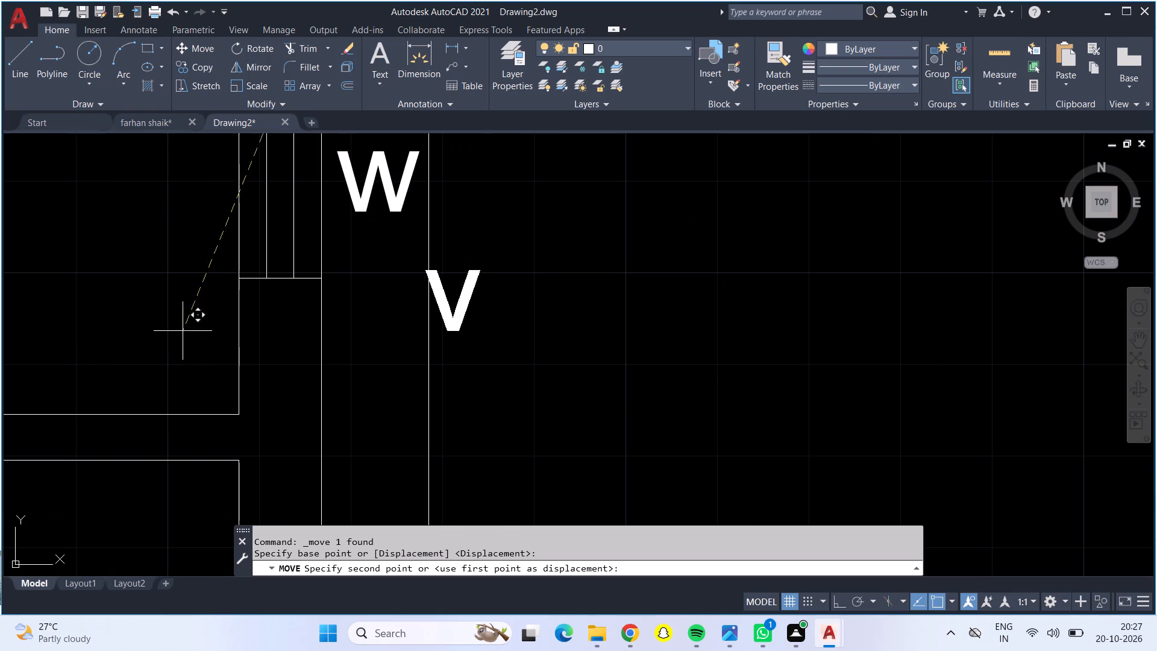
{"action": "left_click", "coordinate": [113, 311]}
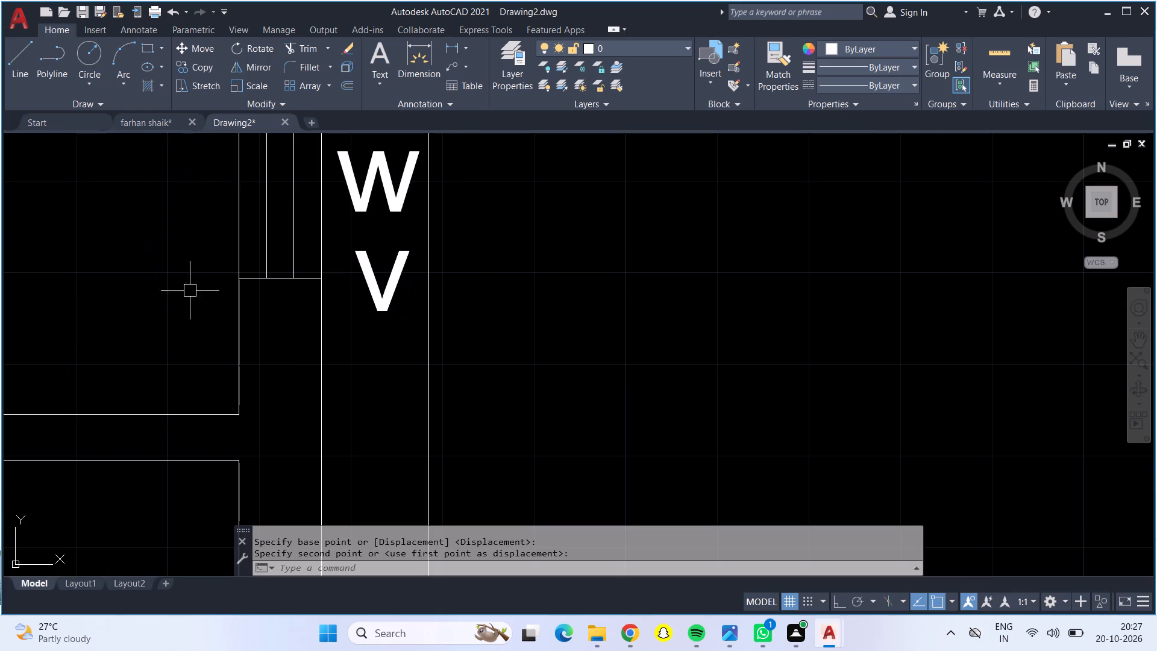
Delete the W label outside the small room's right-wall window.
{"action": "left_click", "coordinate": [353, 205]}
{"action": "key", "text": "Delete"}
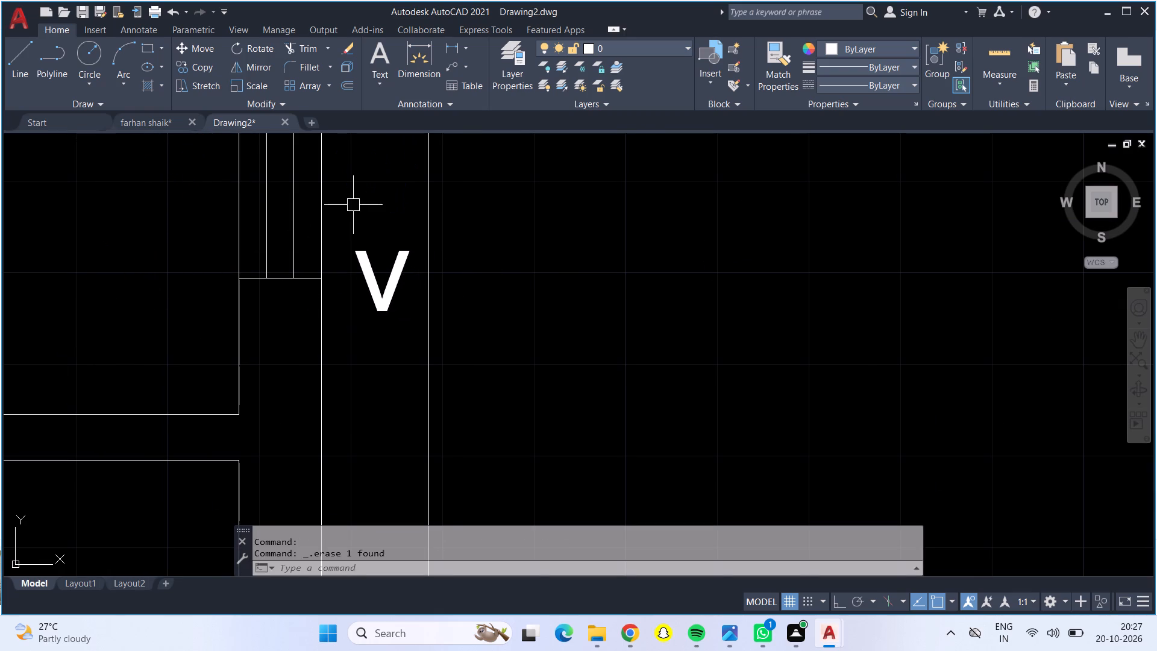
Move the V label up beside the small room's right-wall window, in the deleted W label's place.
{"action": "left_click", "coordinate": [376, 291]}
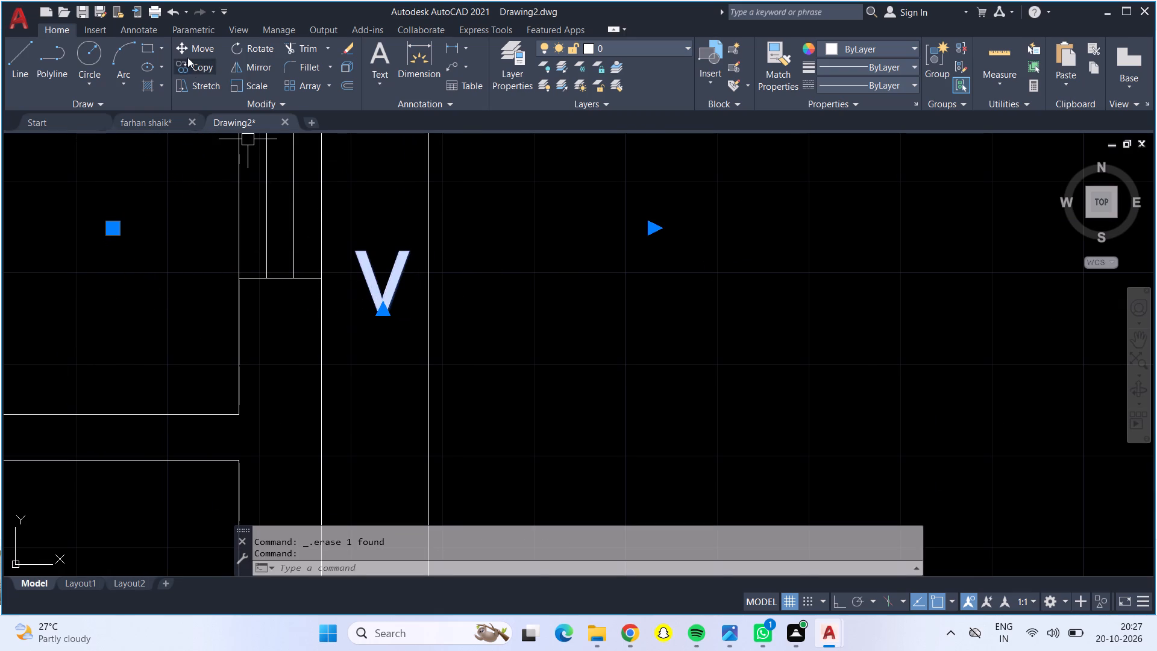
{"action": "left_click", "coordinate": [185, 51]}
{"action": "left_click", "coordinate": [380, 307]}
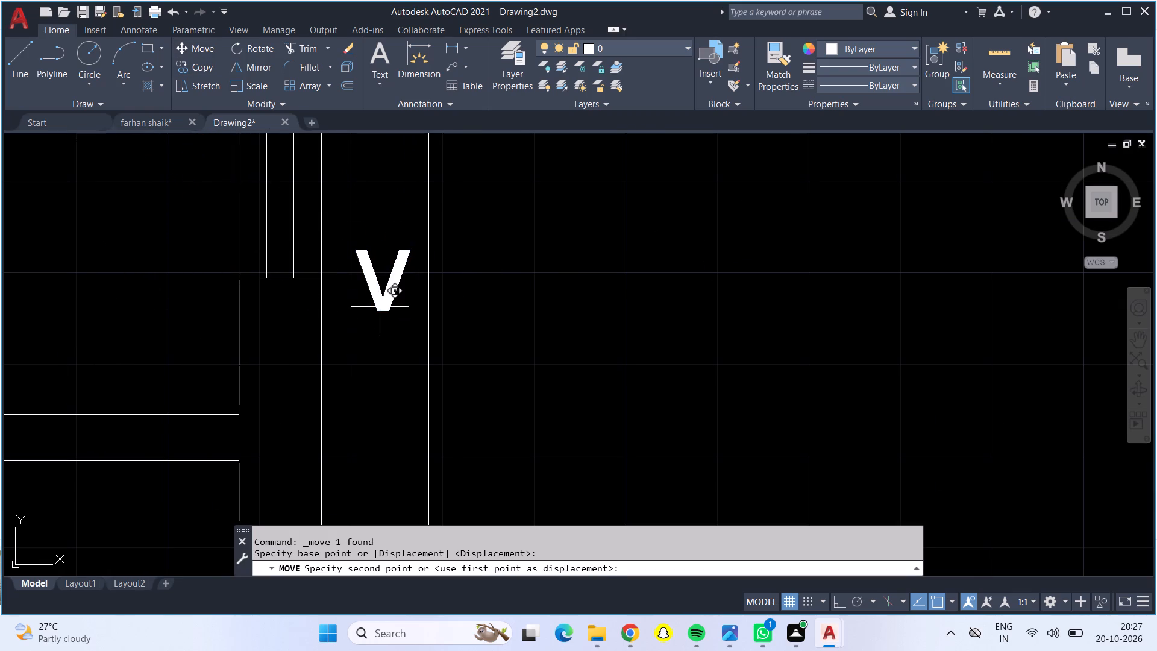
{"action": "middle_click_drag", "start_coordinate": [355, 197], "coordinate": [380, 312]}
{"action": "left_click", "coordinate": [380, 312]}
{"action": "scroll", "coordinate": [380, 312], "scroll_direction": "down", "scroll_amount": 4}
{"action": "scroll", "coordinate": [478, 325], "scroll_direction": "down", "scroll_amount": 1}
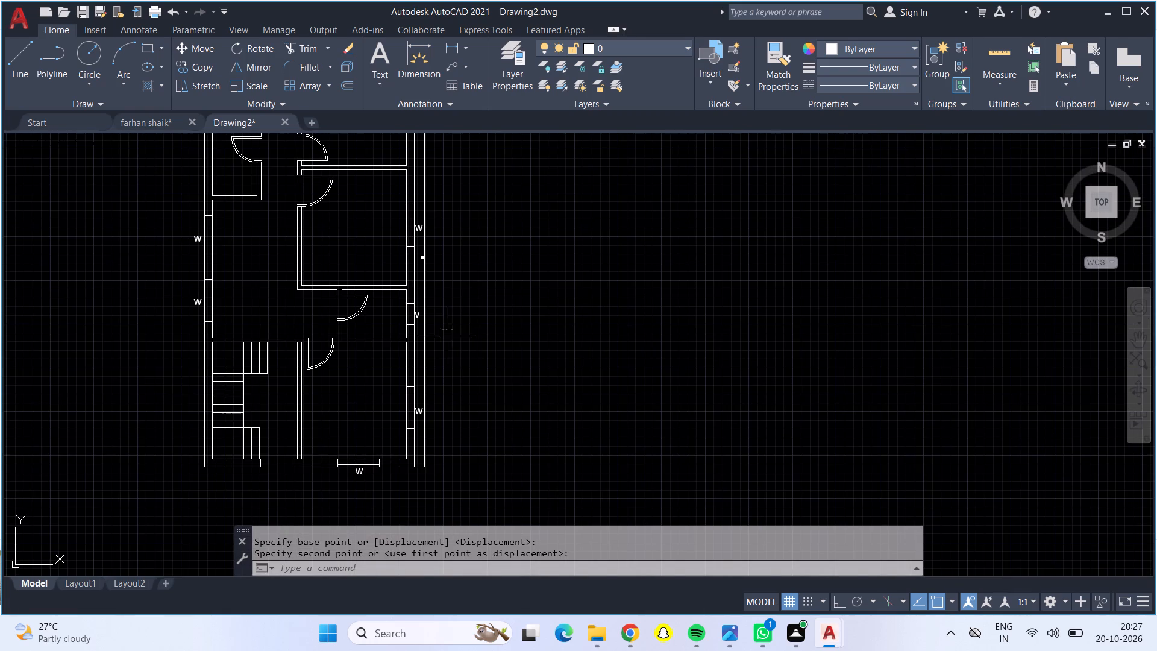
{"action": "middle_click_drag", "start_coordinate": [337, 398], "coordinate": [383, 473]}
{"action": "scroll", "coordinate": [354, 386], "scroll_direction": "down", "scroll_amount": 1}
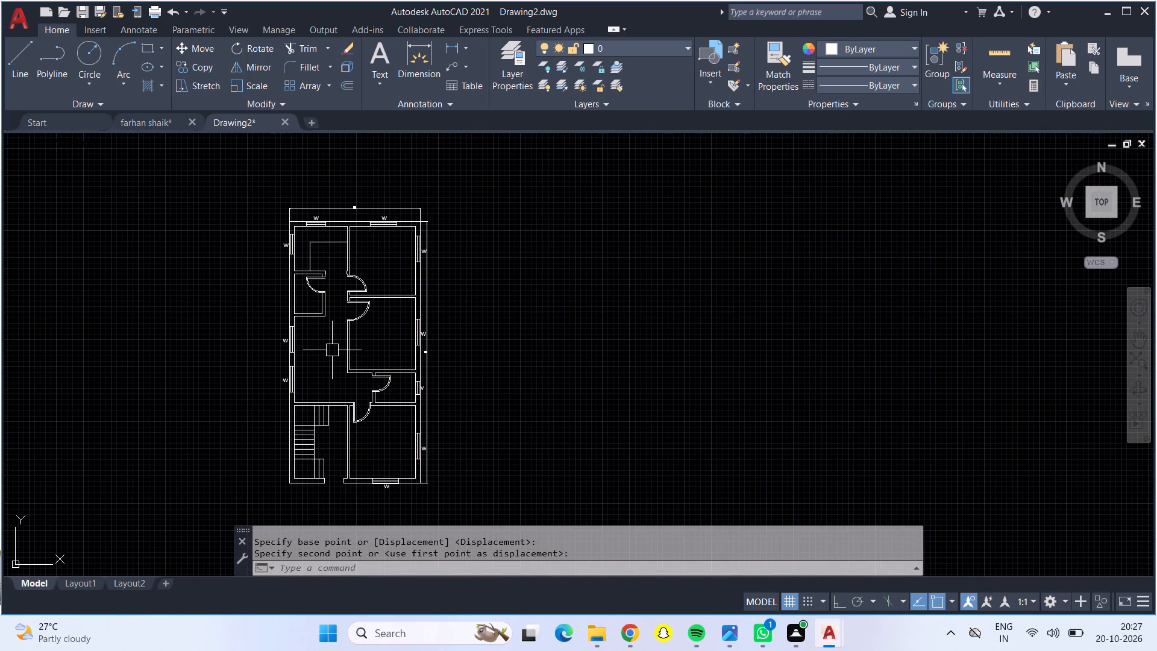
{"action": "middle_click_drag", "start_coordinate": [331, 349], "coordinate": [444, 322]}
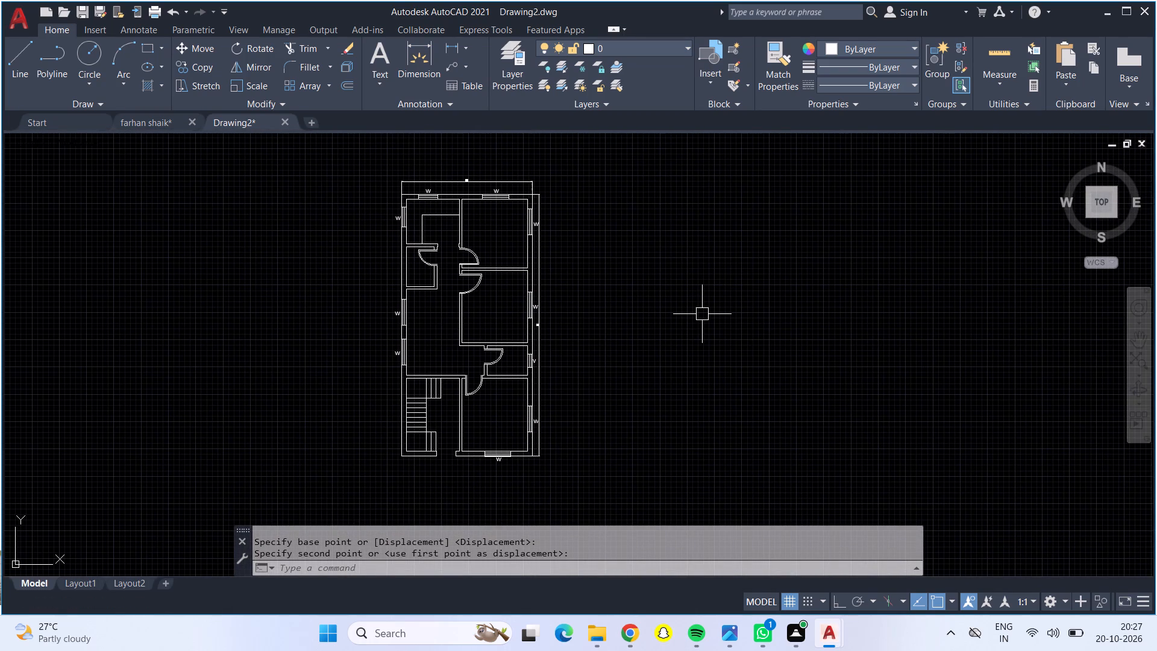
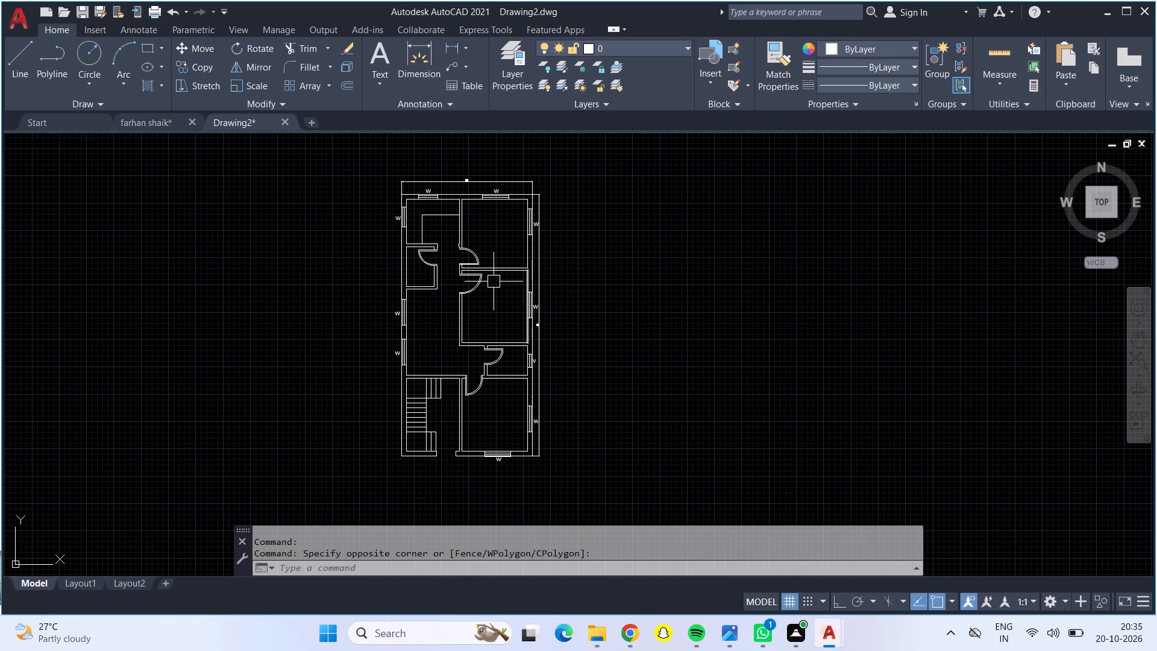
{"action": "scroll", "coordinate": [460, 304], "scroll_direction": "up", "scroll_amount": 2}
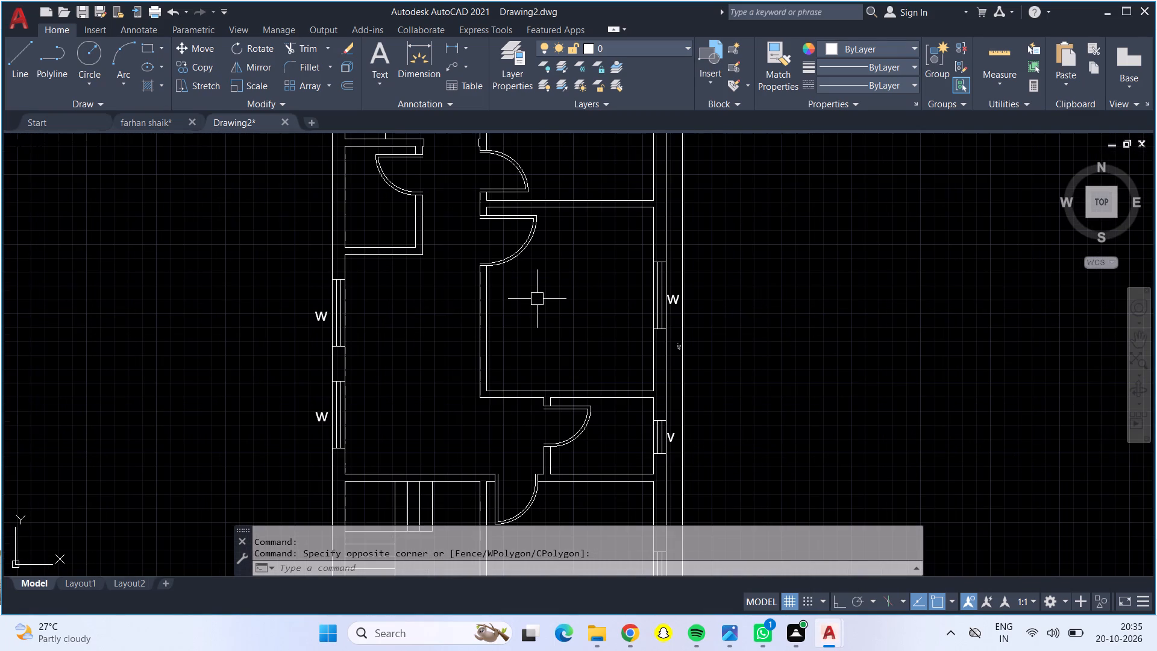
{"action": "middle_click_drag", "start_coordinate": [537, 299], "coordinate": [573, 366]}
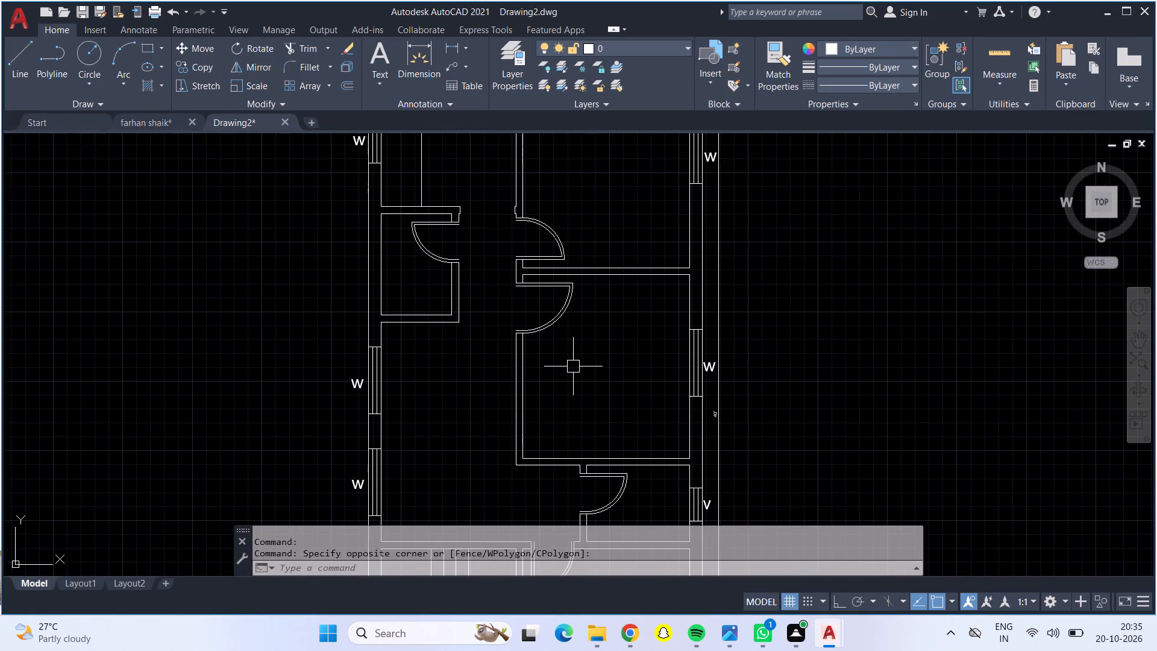
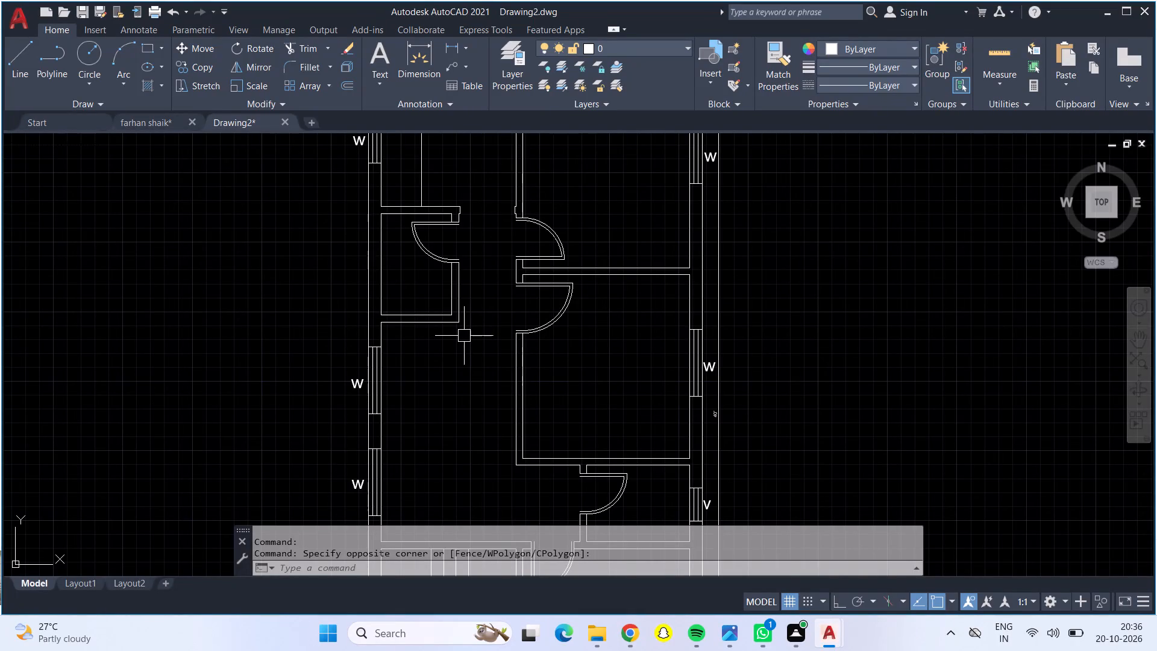
Insert the Range-Oven - 30 in top block from Kitchens.dwg in DesignCenter into the empty space beside the floor plan.
{"action": "key", "text": "ctrl+2"}
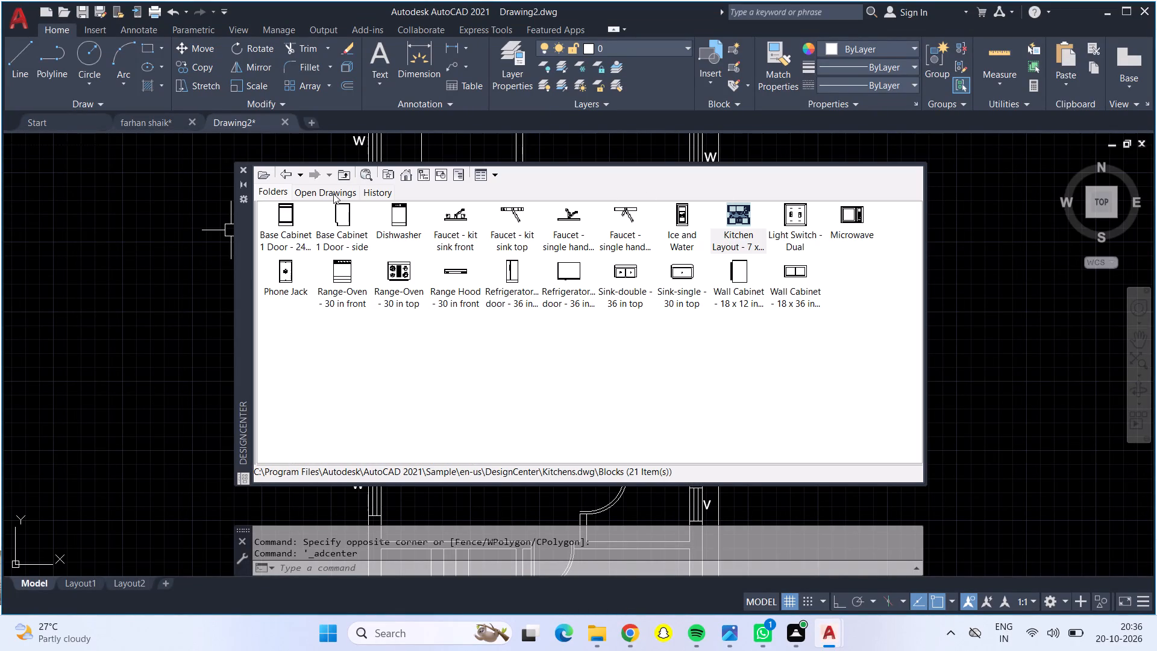
{"action": "left_click_drag", "start_coordinate": [391, 273], "coordinate": [179, 266]}
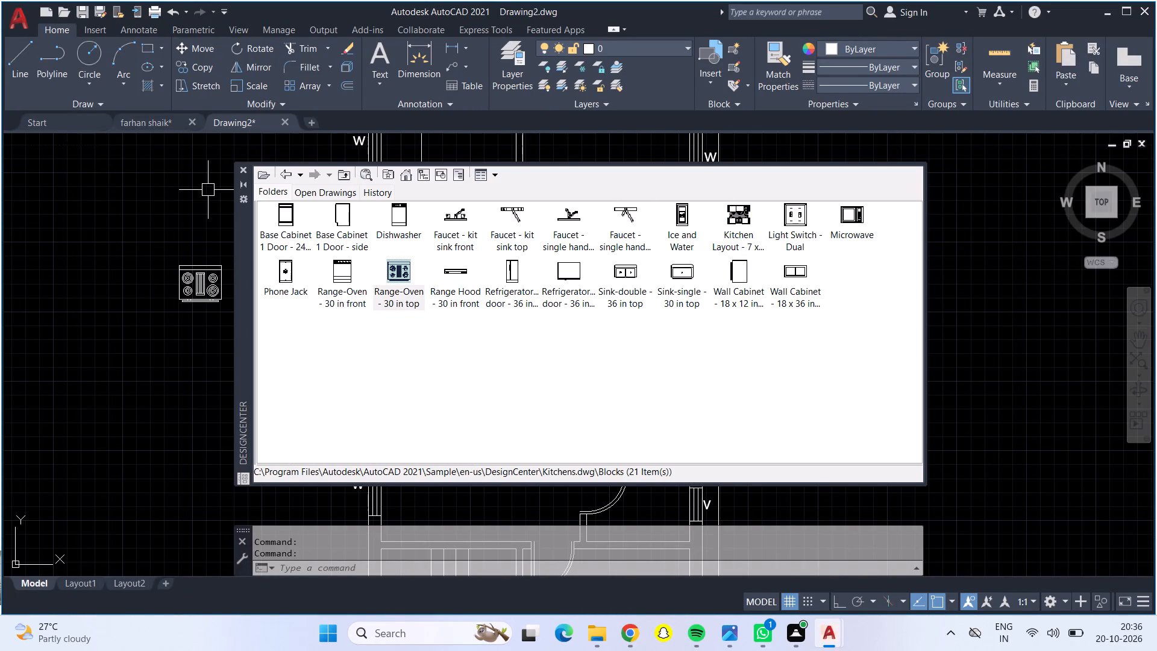
Insert the Bed - Queen block and two Lamp - Table blocks from Home - Space Planner.dwg into the empty space beside the plan.
{"action": "left_click", "coordinate": [284, 175]}
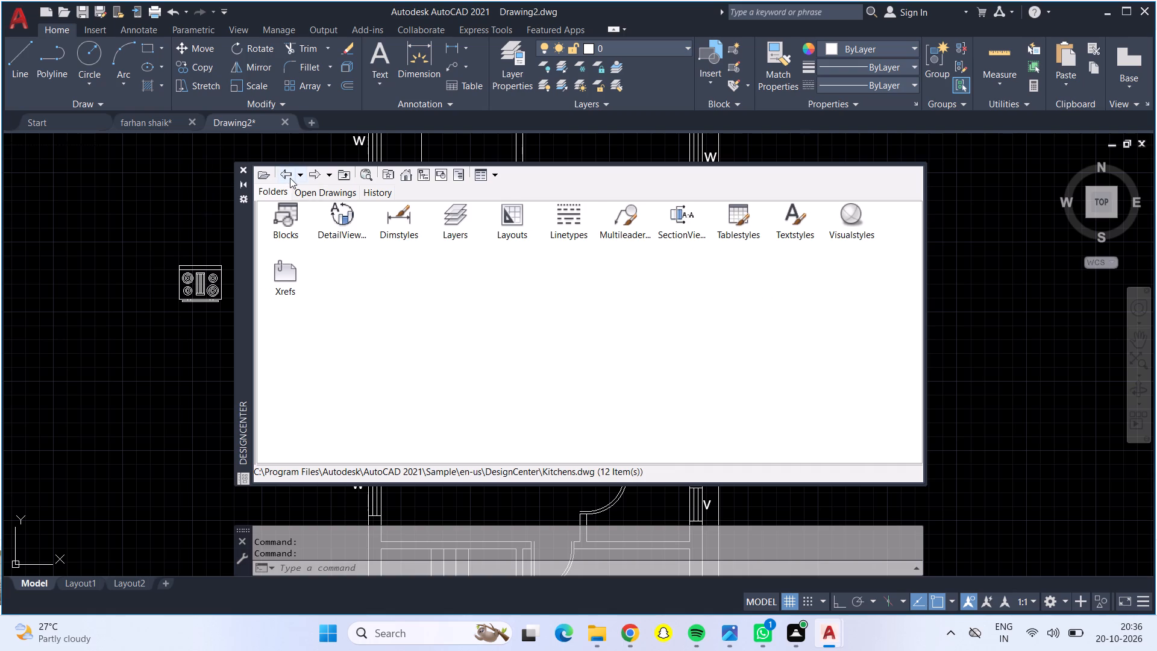
{"action": "left_click", "coordinate": [289, 176]}
{"action": "double_click", "coordinate": [680, 228]}
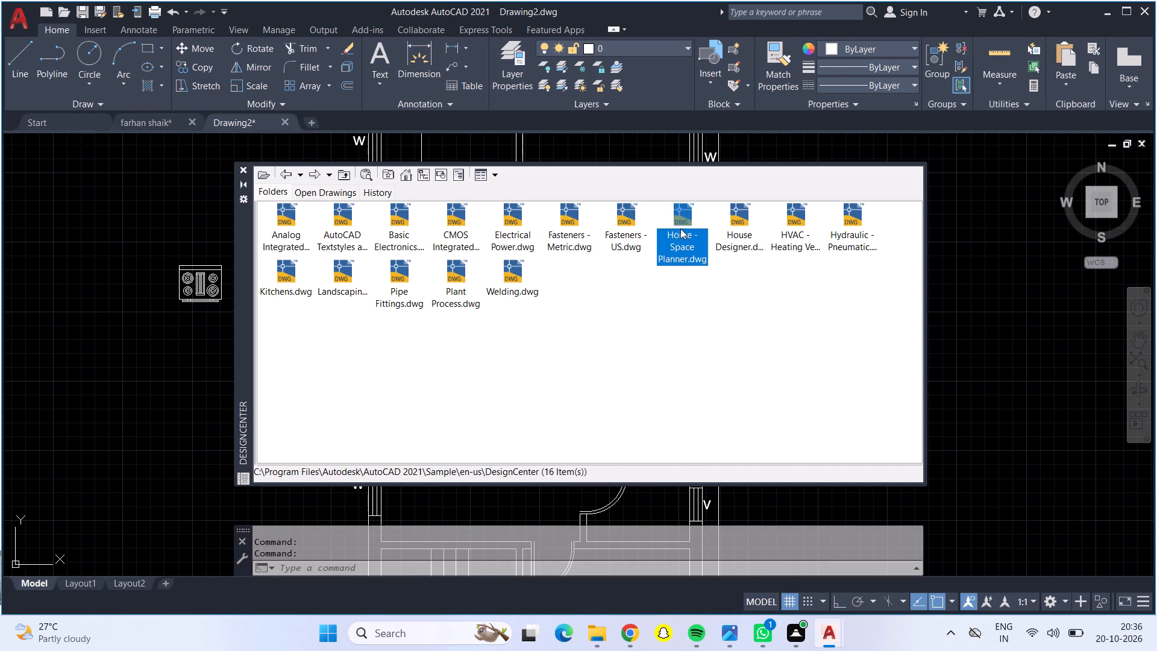
{"action": "double_click", "coordinate": [286, 219]}
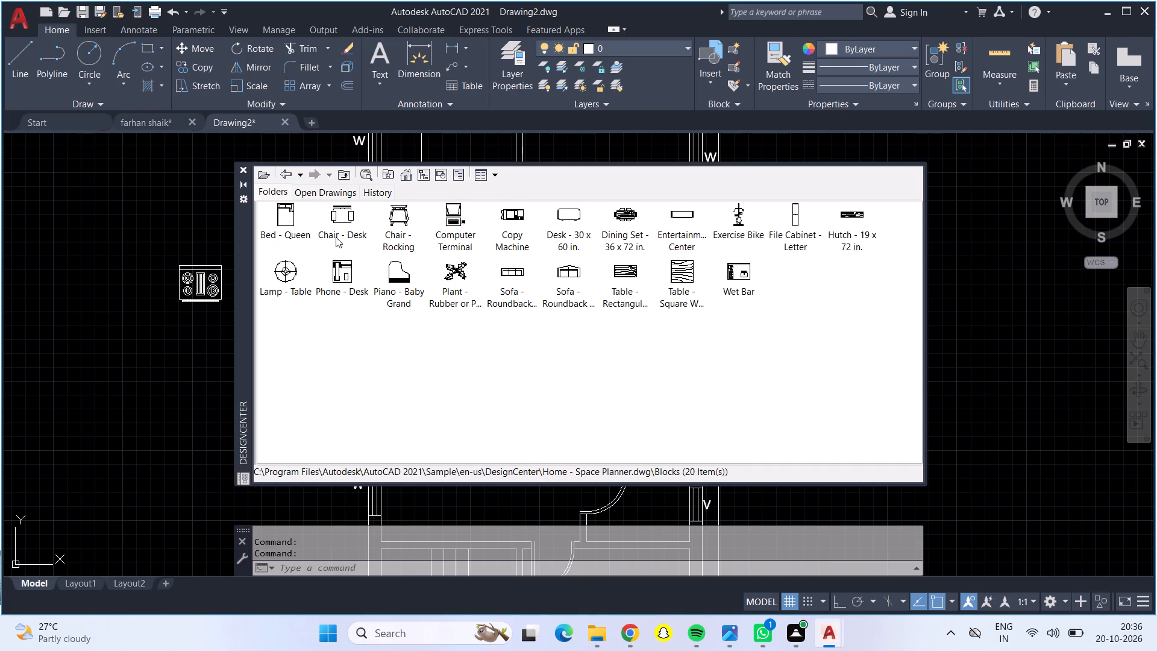
{"action": "left_click_drag", "start_coordinate": [287, 210], "coordinate": [108, 232]}
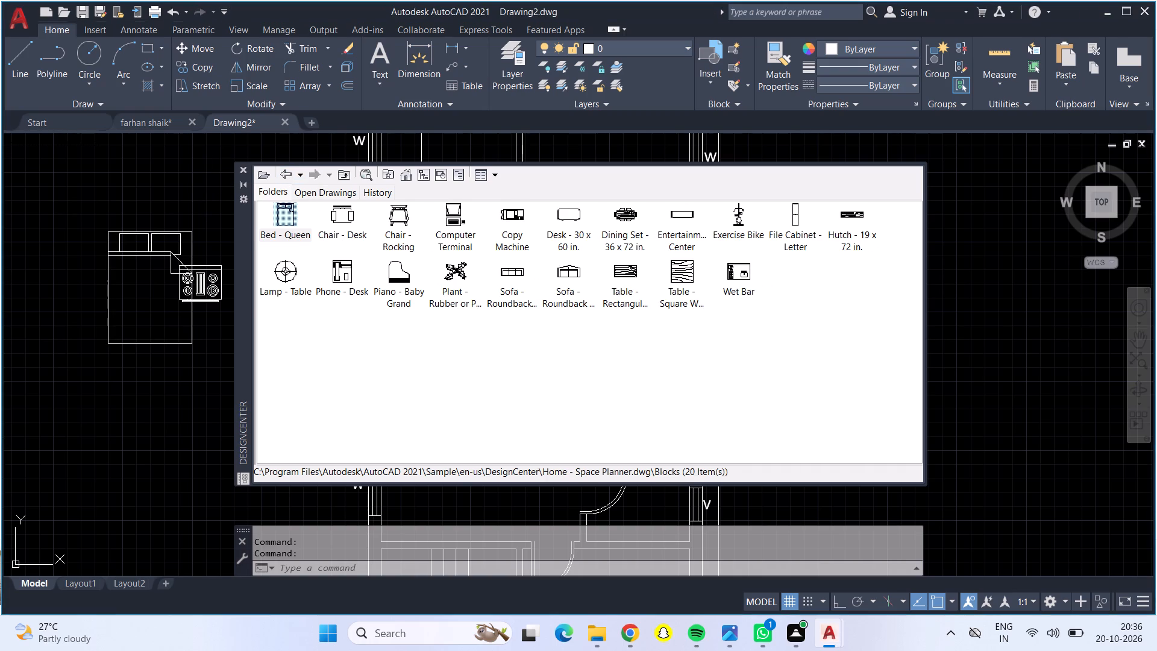
{"action": "left_click_drag", "start_coordinate": [290, 270], "coordinate": [168, 281]}
{"action": "left_click_drag", "start_coordinate": [292, 275], "coordinate": [166, 282]}
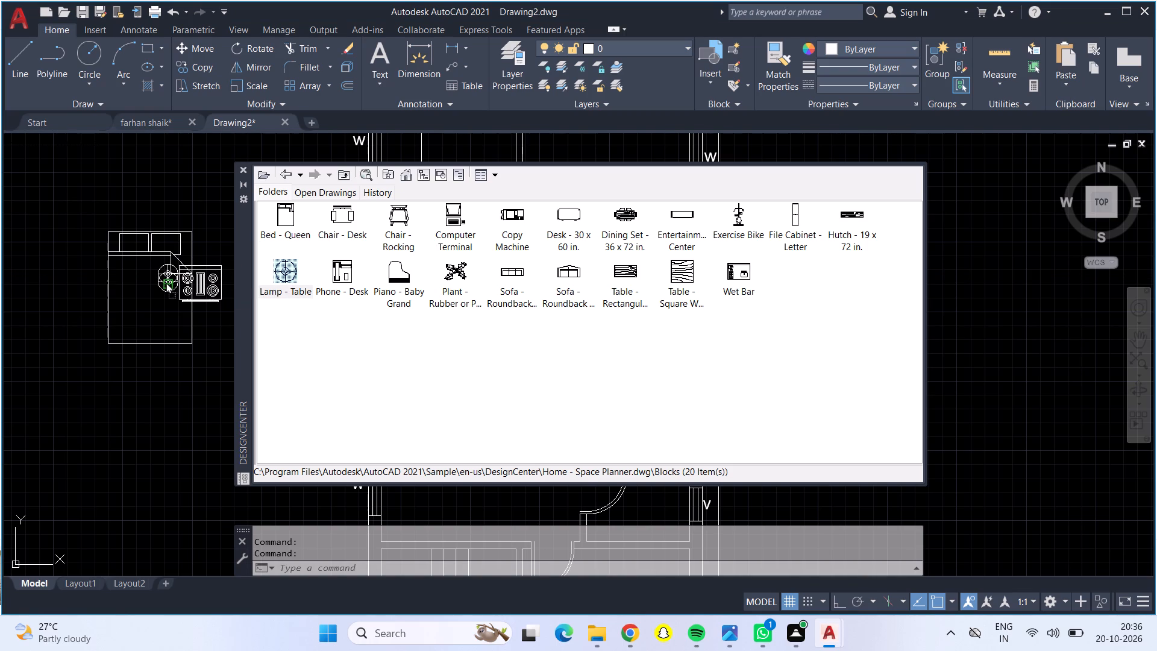
{"action": "left_click_drag", "start_coordinate": [166, 282], "coordinate": [145, 286]}
Insert the Toilet - top block and a bathroom faucet block from House Designer.dwg below the bed, and close DesignCenter.
{"action": "left_click", "coordinate": [284, 176]}
{"action": "left_click", "coordinate": [284, 176]}
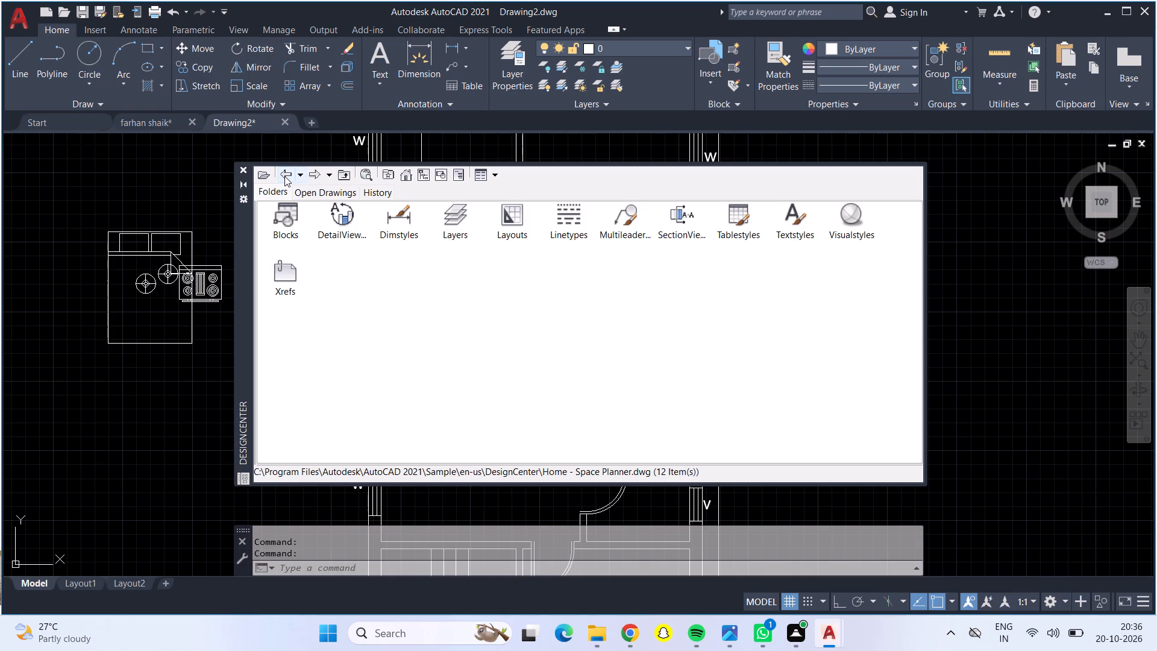
{"action": "left_click", "coordinate": [284, 176]}
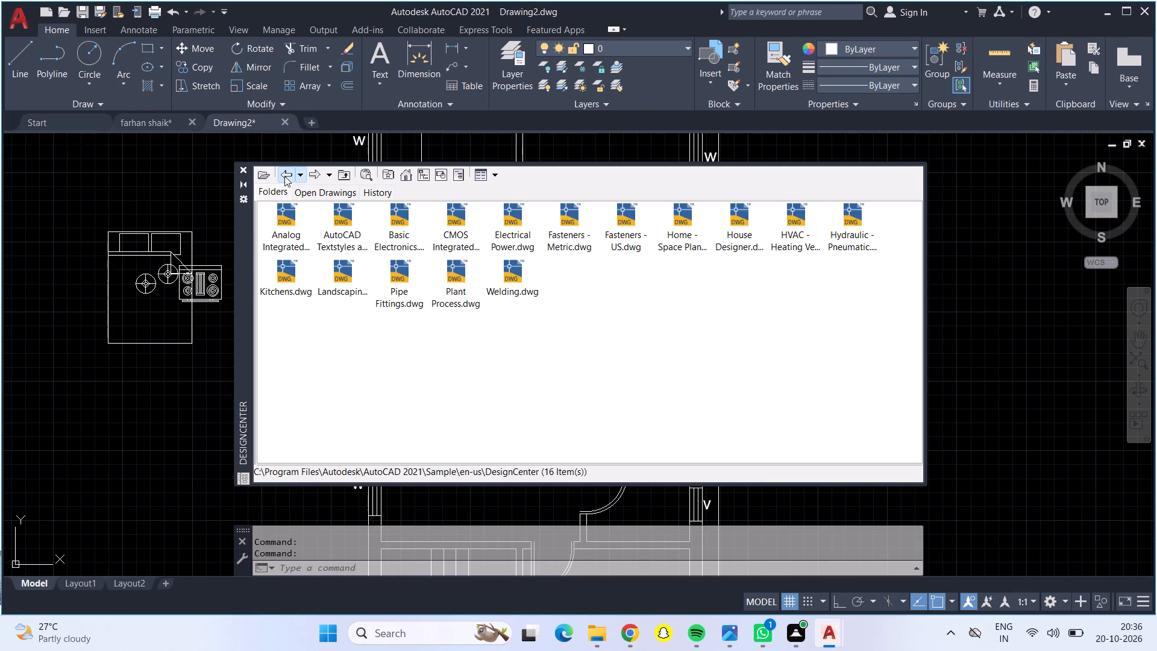
{"action": "double_click", "coordinate": [747, 218]}
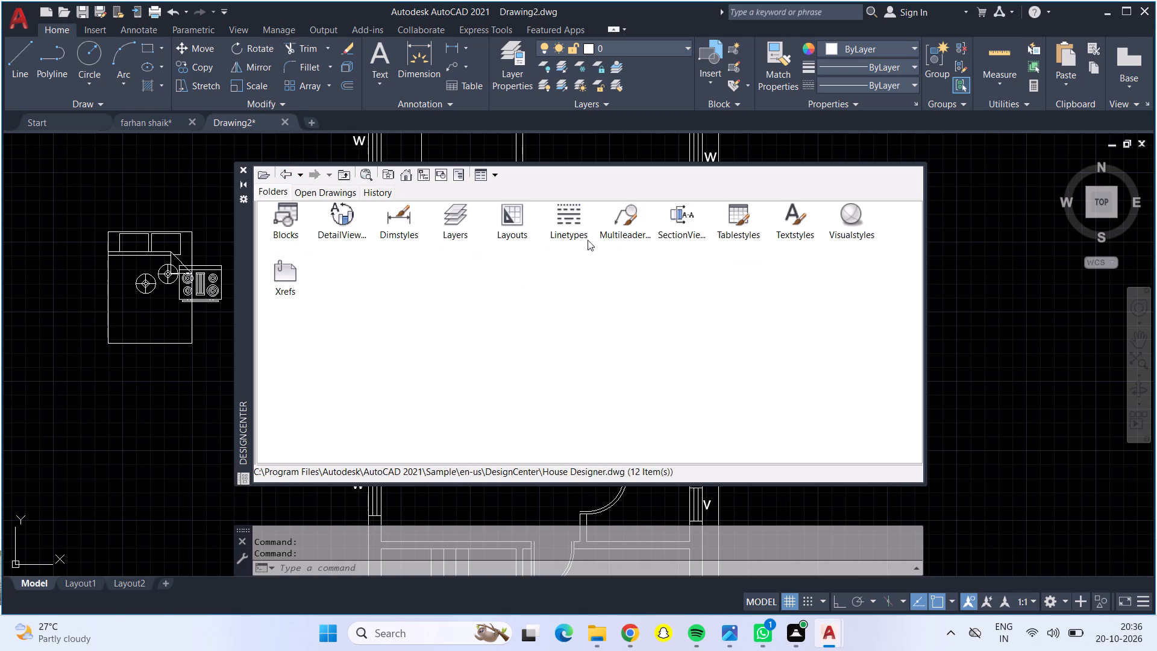
{"action": "double_click", "coordinate": [291, 214]}
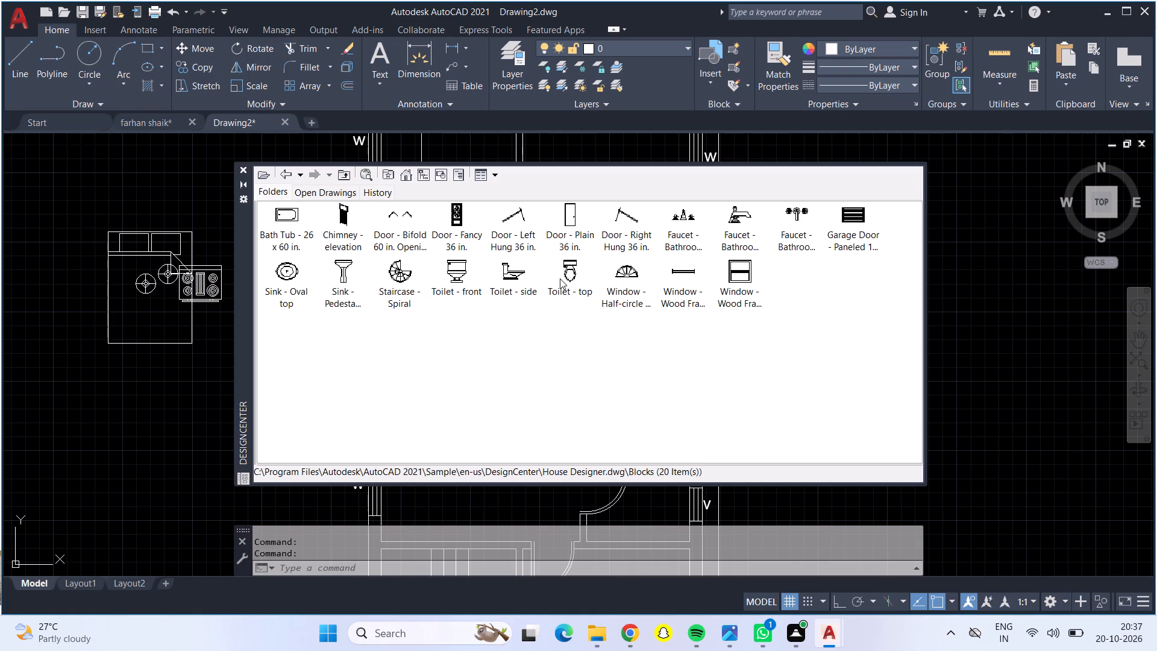
{"action": "left_click_drag", "start_coordinate": [566, 274], "coordinate": [99, 385]}
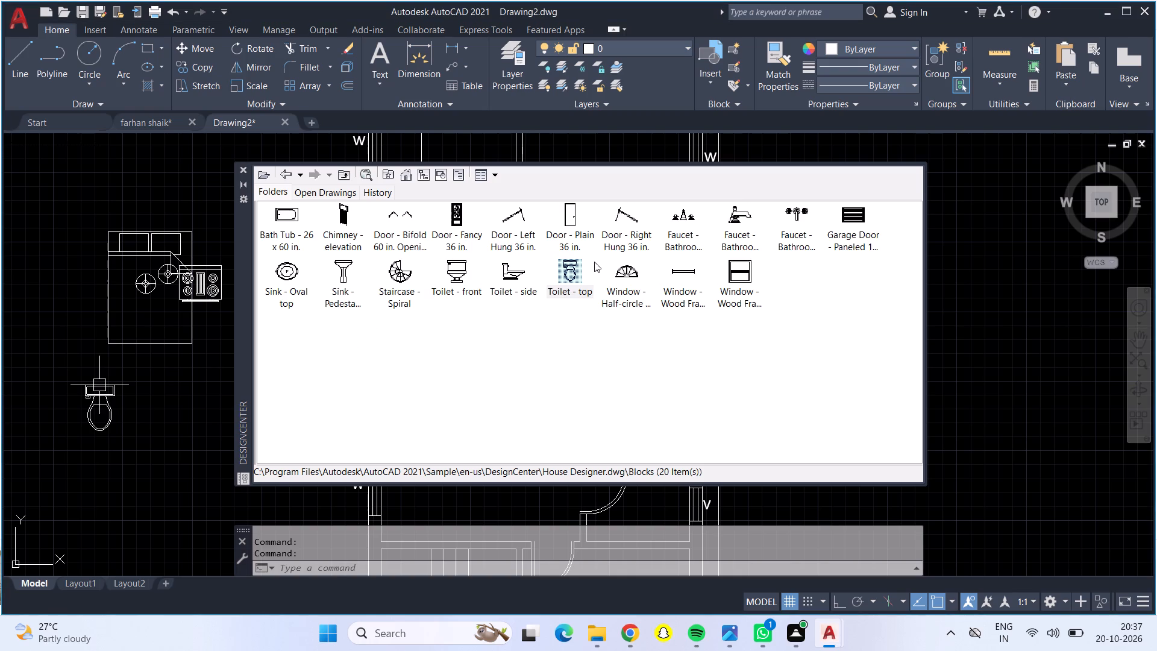
{"action": "left_click_drag", "start_coordinate": [798, 209], "coordinate": [176, 407]}
{"action": "left_click", "coordinate": [286, 173]}
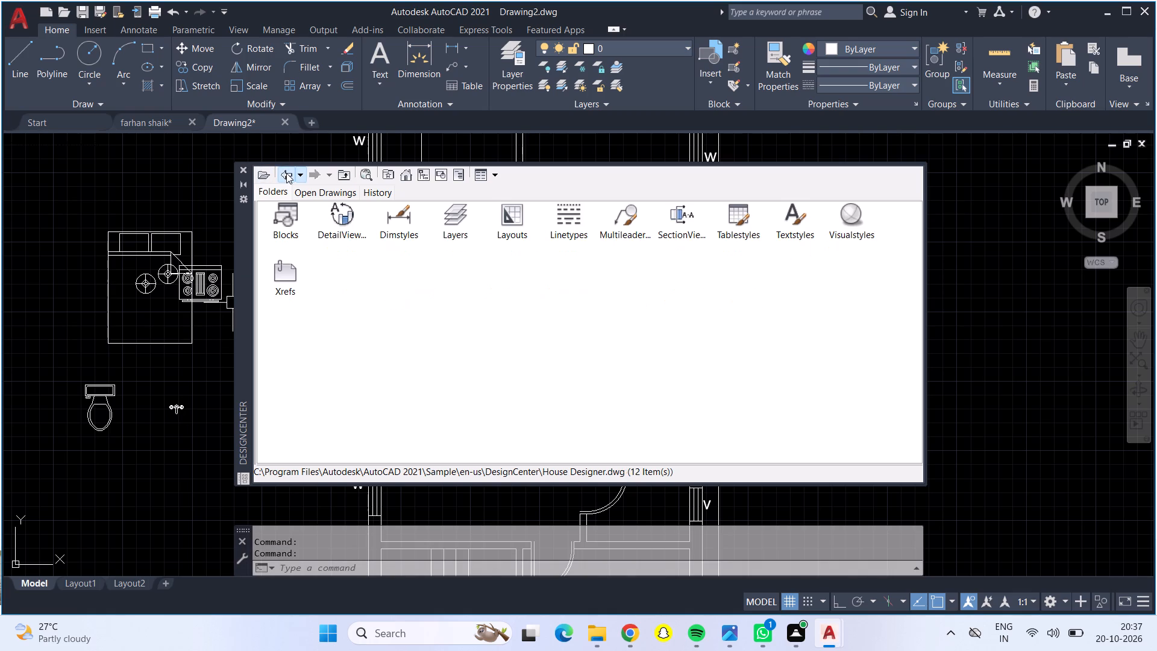
{"action": "left_click", "coordinate": [286, 173]}
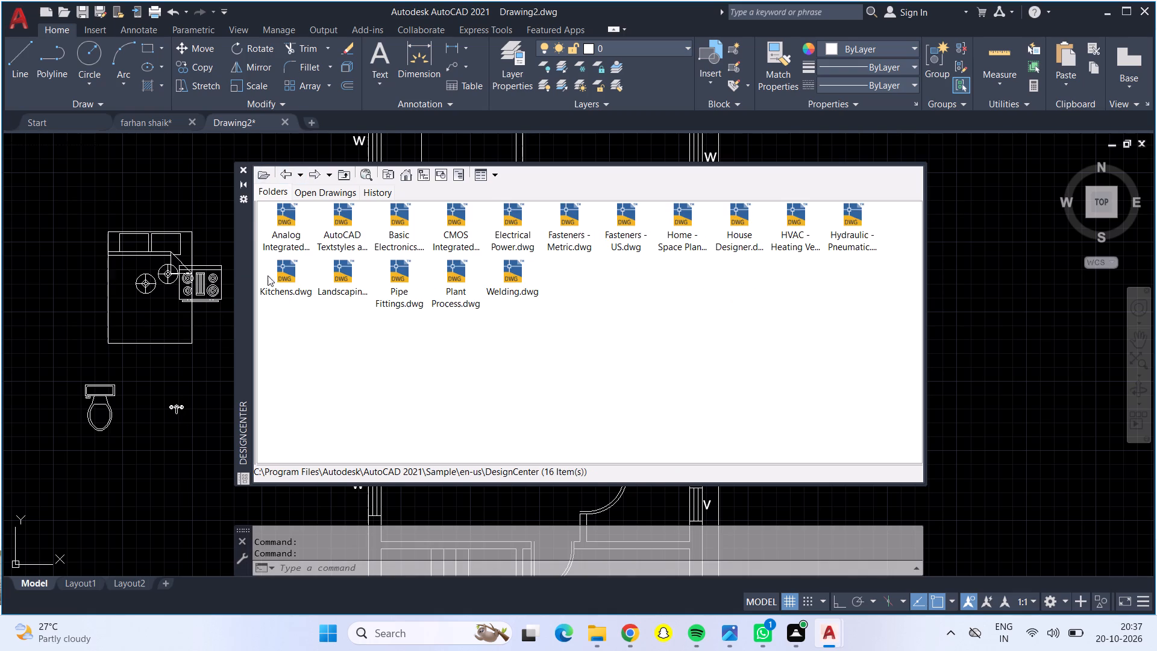
{"action": "left_click", "coordinate": [247, 166]}
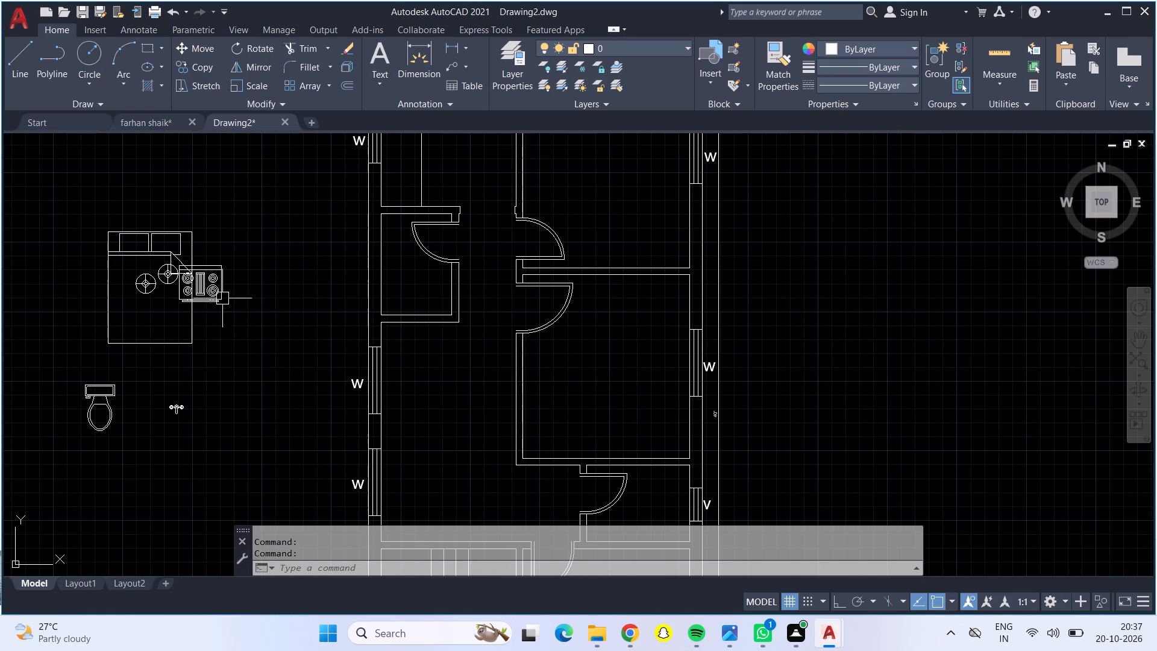
Move the range-oven block onto the kitchen counter, just below the window in the kitchen's top wall.
{"action": "left_click", "coordinate": [165, 242]}
{"action": "left_click", "coordinate": [165, 242]}
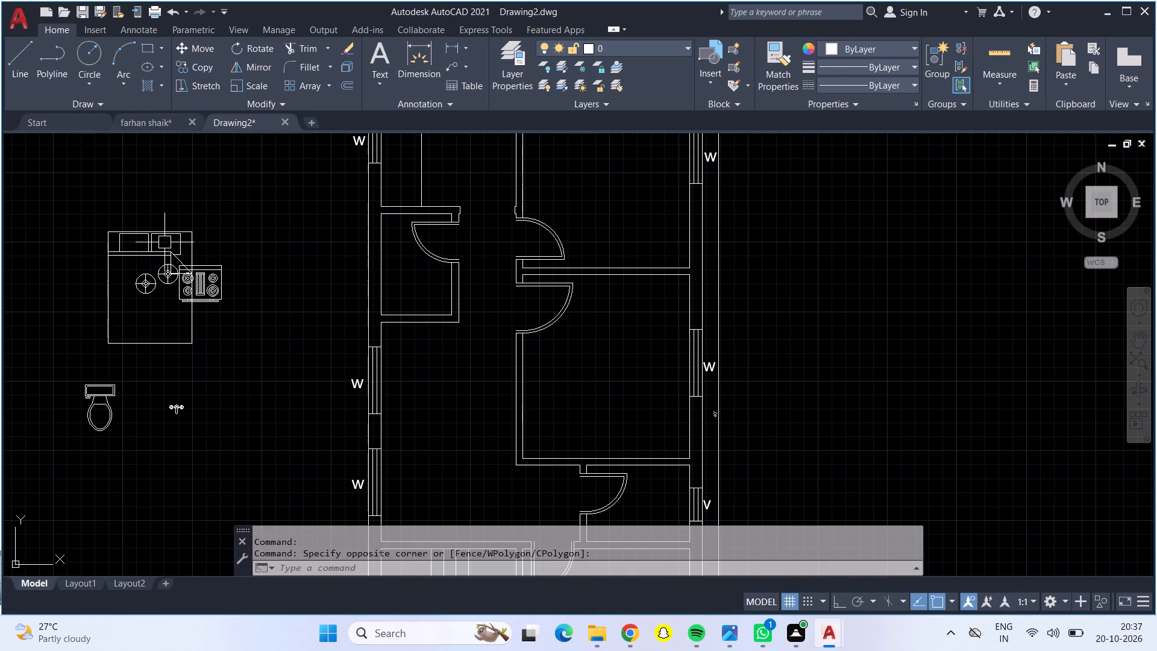
{"action": "scroll", "coordinate": [165, 242], "scroll_direction": "up", "scroll_amount": 1}
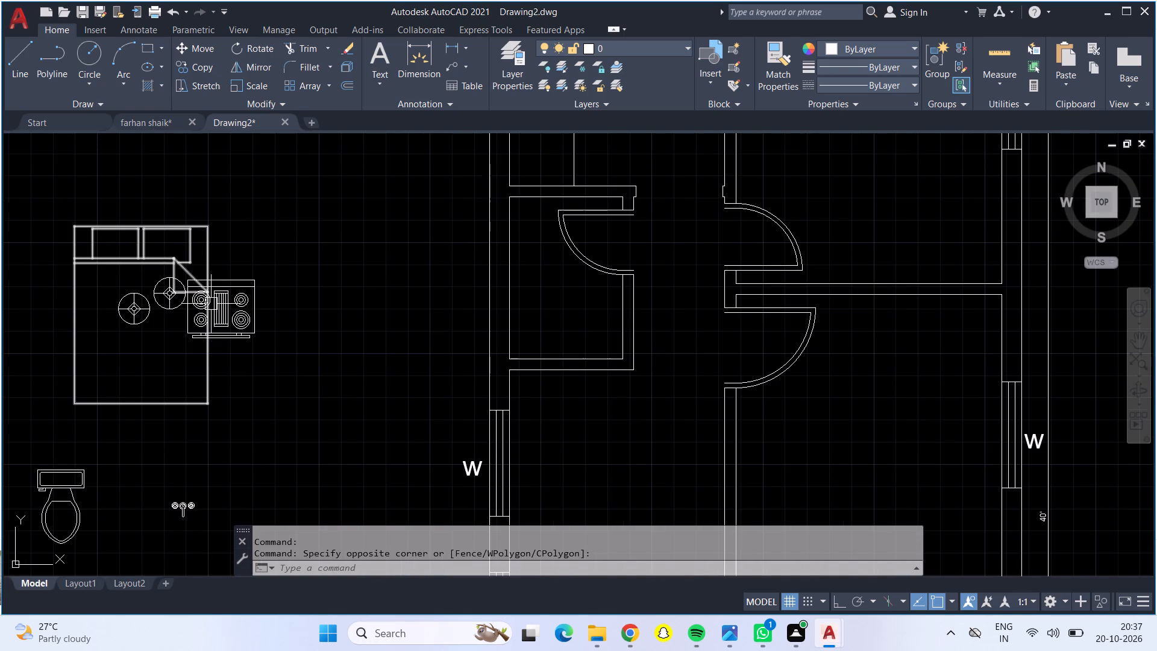
{"action": "left_click_drag", "start_coordinate": [244, 296], "coordinate": [239, 294]}
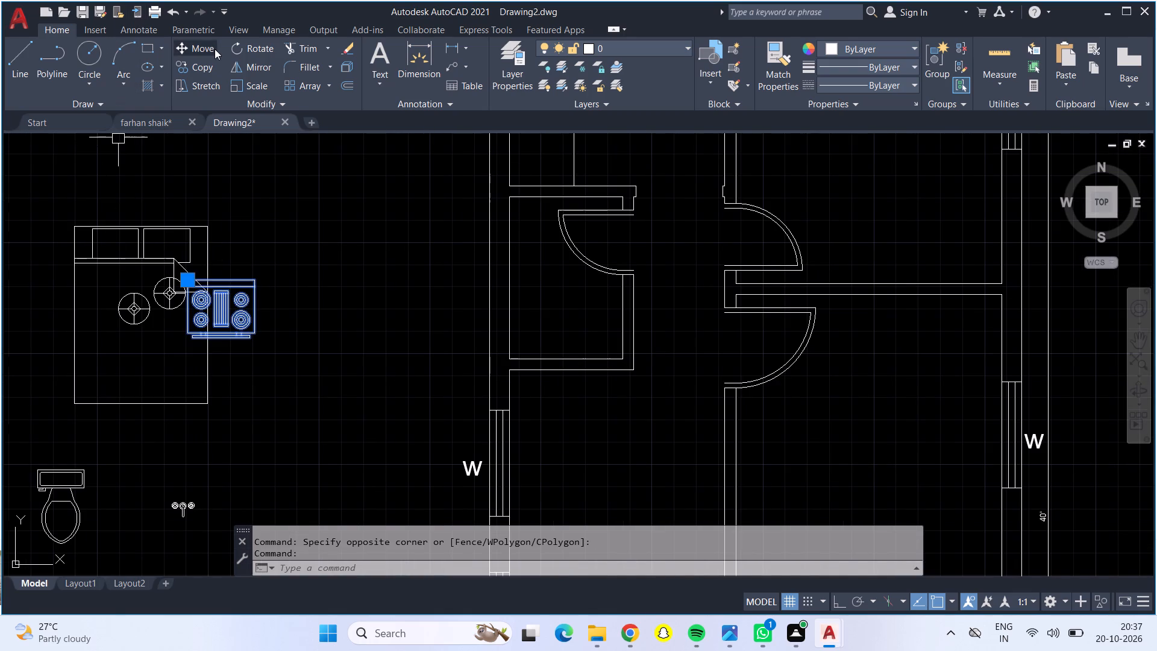
{"action": "left_click", "coordinate": [215, 49]}
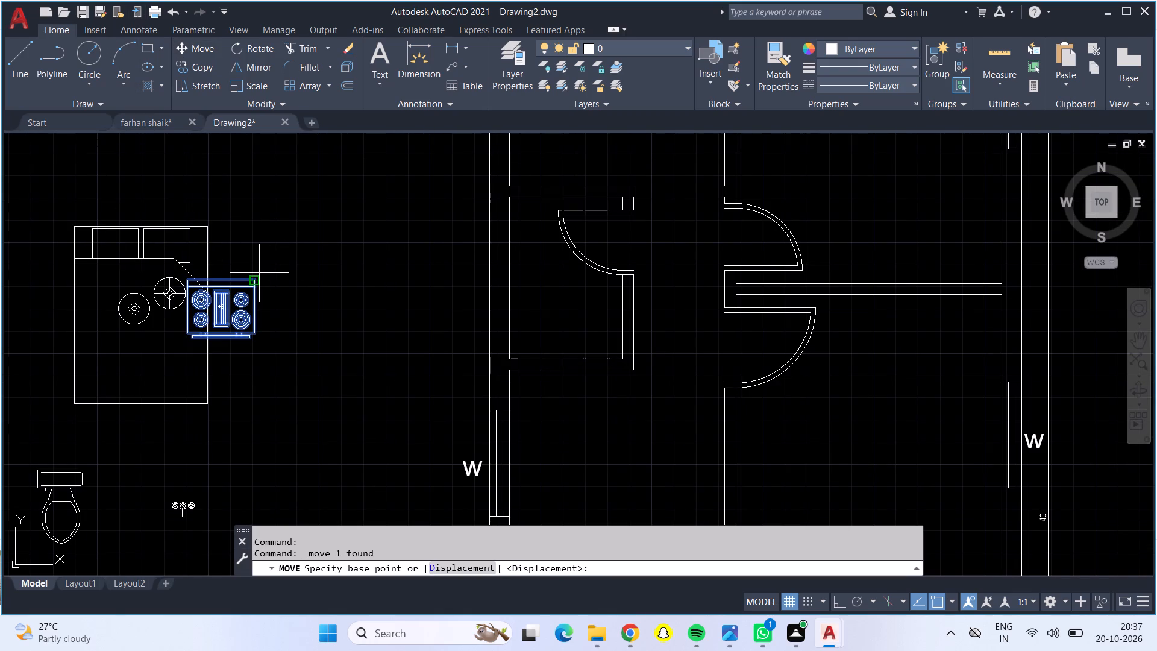
{"action": "left_click", "coordinate": [256, 283]}
{"action": "scroll", "coordinate": [394, 204], "scroll_direction": "down", "scroll_amount": 2}
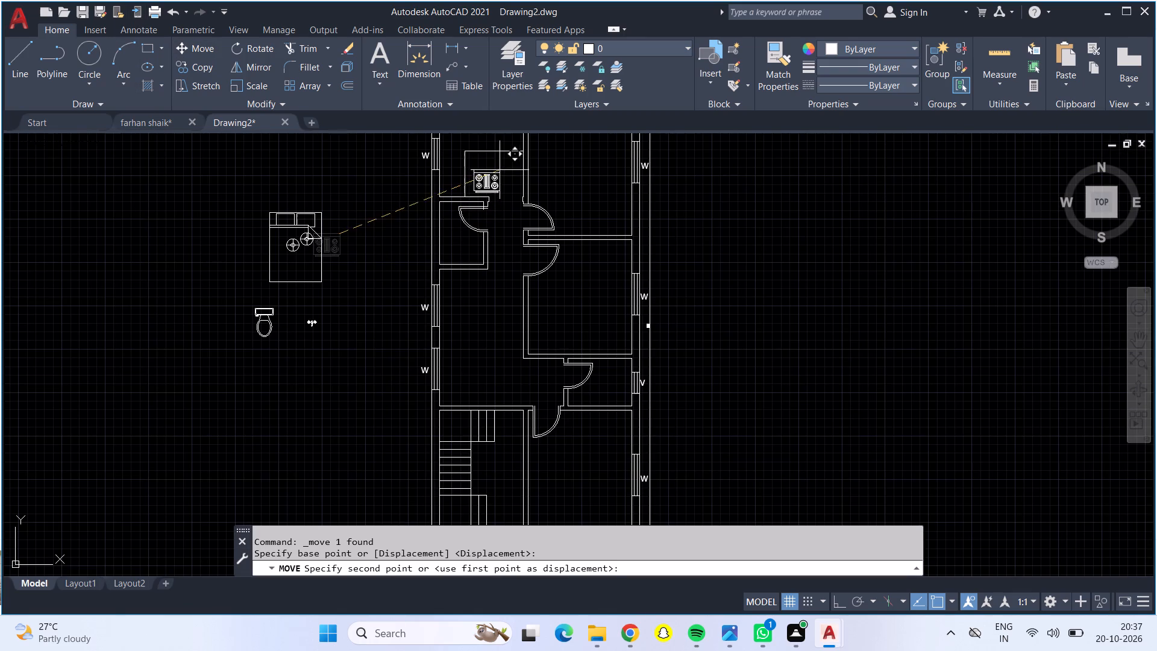
{"action": "middle_click_drag", "start_coordinate": [500, 170], "coordinate": [495, 224]}
{"action": "scroll", "coordinate": [471, 183], "scroll_direction": "up", "scroll_amount": 3}
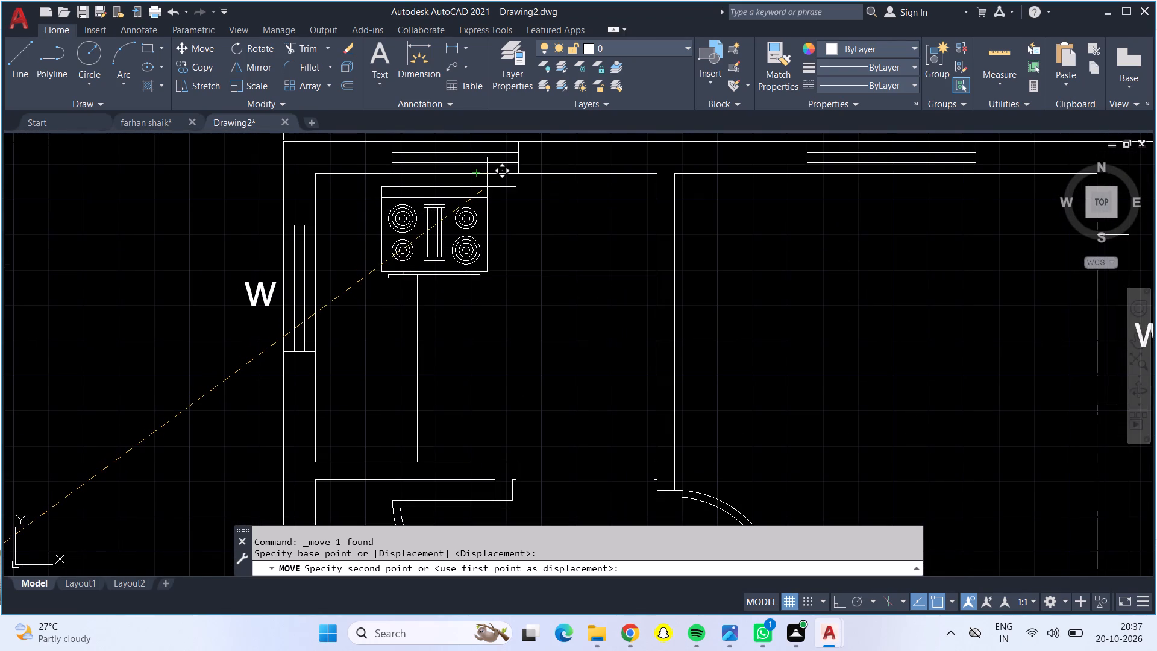
{"action": "left_click", "coordinate": [481, 181]}
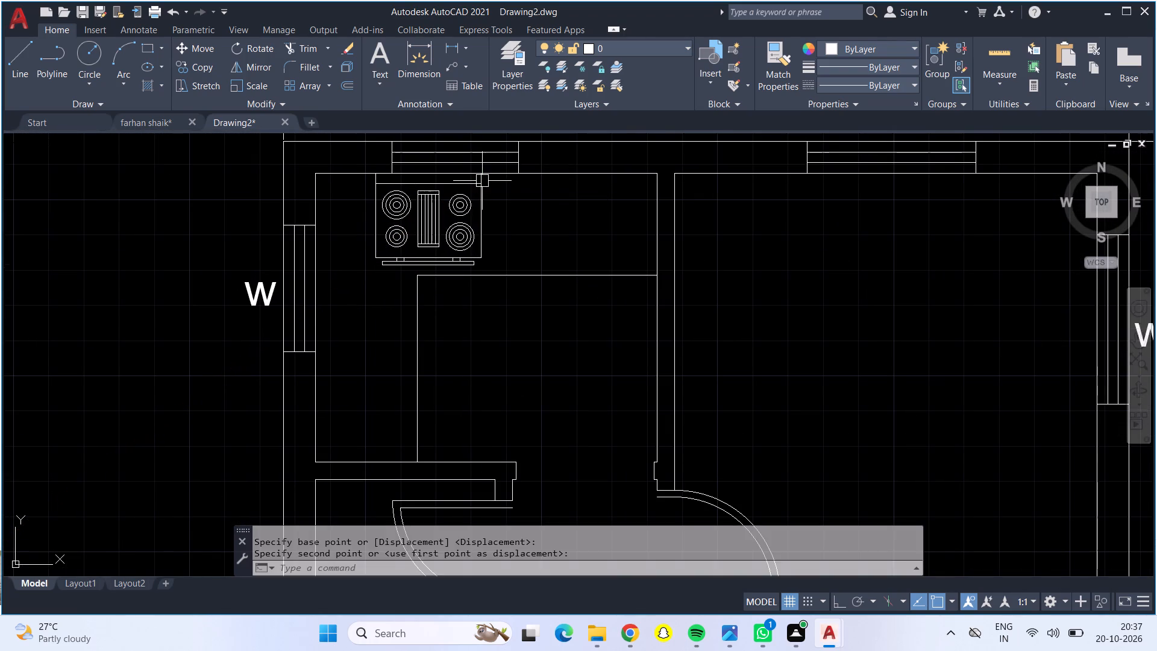
Move the table lamp nearest the bed's folded corner to the right side of the bed, beside the pillows.
{"action": "scroll", "coordinate": [451, 222], "scroll_direction": "down", "scroll_amount": 2}
{"action": "scroll", "coordinate": [165, 396], "scroll_direction": "up", "scroll_amount": 2}
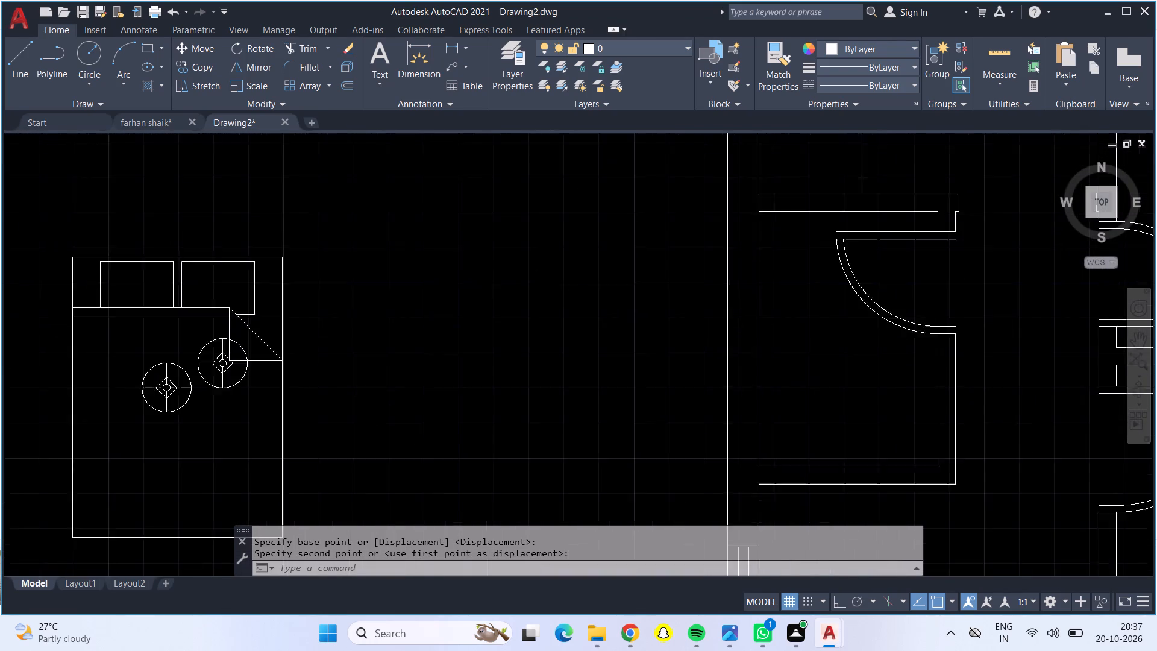
{"action": "scroll", "coordinate": [165, 396], "scroll_direction": "up", "scroll_amount": 2}
{"action": "scroll", "coordinate": [227, 271], "scroll_direction": "up", "scroll_amount": 1}
{"action": "scroll", "coordinate": [227, 271], "scroll_direction": "down", "scroll_amount": 1}
{"action": "scroll", "coordinate": [227, 271], "scroll_direction": "up", "scroll_amount": 1}
{"action": "scroll", "coordinate": [227, 271], "scroll_direction": "down", "scroll_amount": 3}
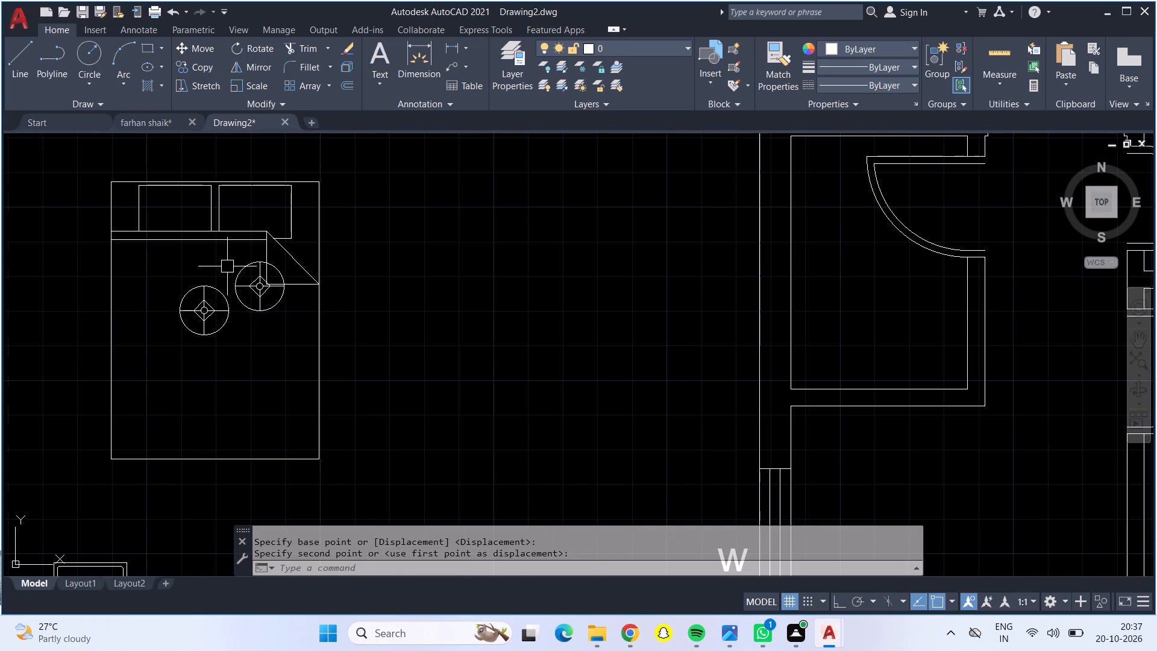
{"action": "middle_click_drag", "start_coordinate": [227, 266], "coordinate": [274, 315]}
{"action": "left_click", "coordinate": [296, 336]}
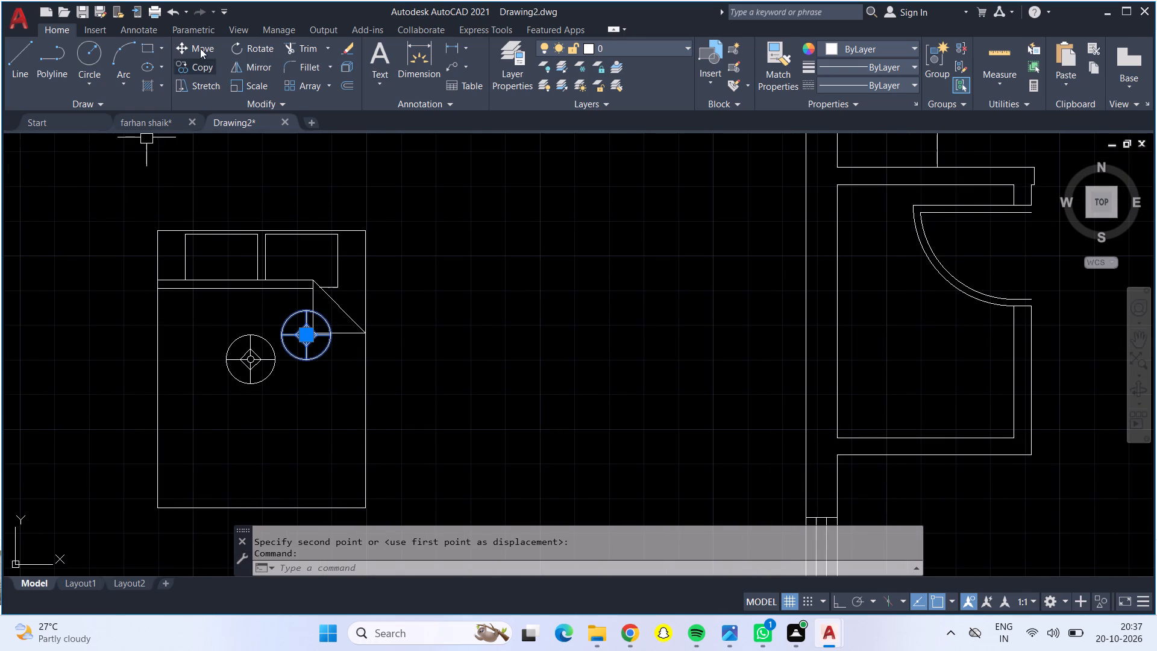
{"action": "left_click", "coordinate": [200, 42]}
{"action": "left_click", "coordinate": [317, 325]}
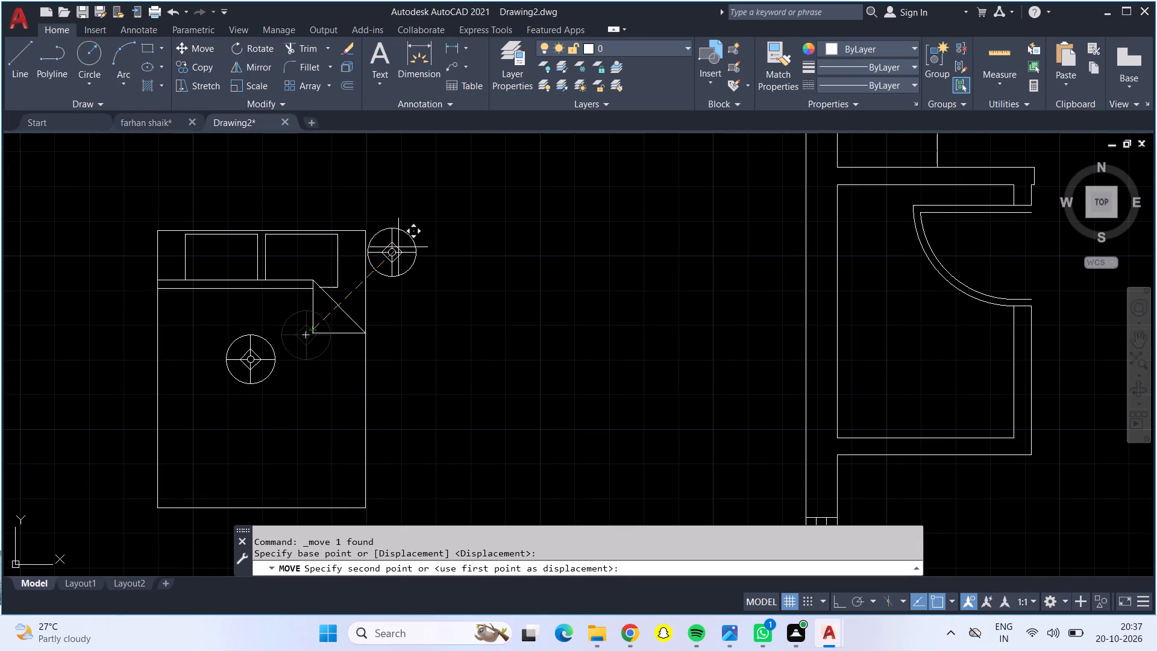
{"action": "left_click", "coordinate": [398, 250]}
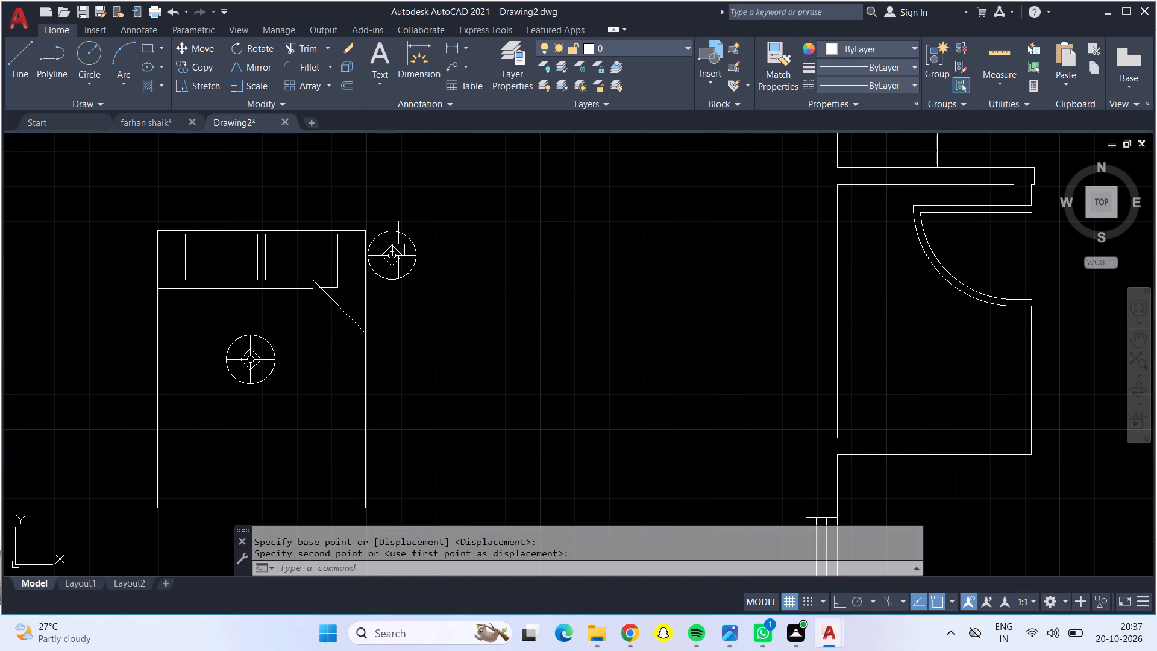
Move the other table lamp to the left side of the bed, beside the pillows.
{"action": "left_click_drag", "start_coordinate": [247, 371], "coordinate": [231, 363]}
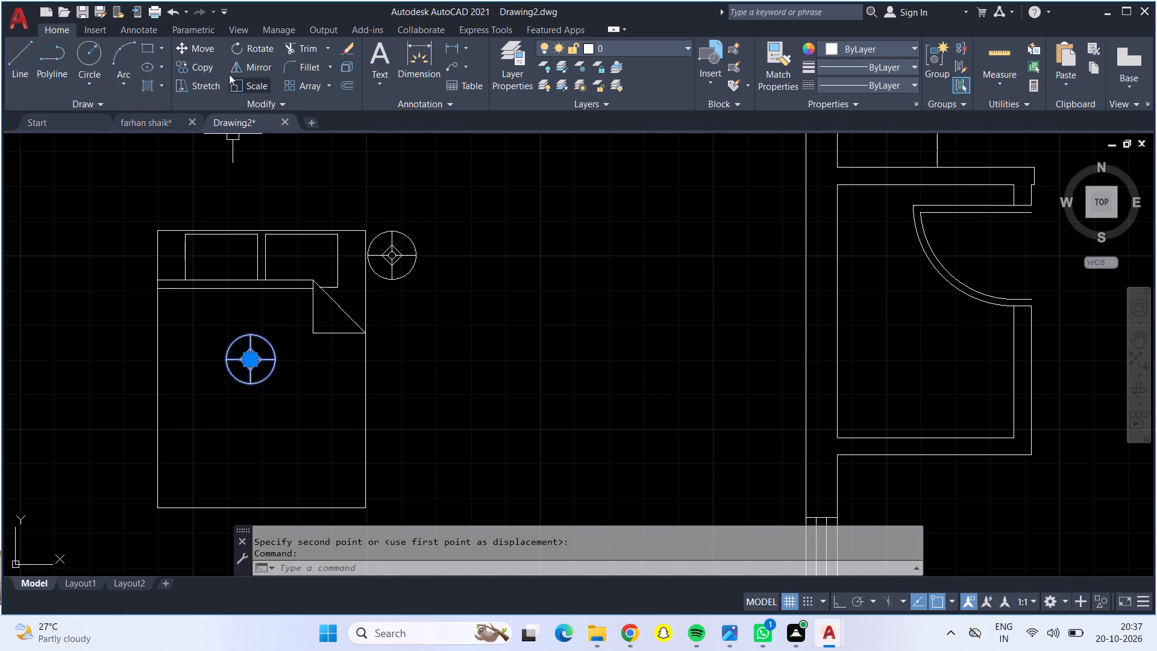
{"action": "left_click", "coordinate": [209, 41]}
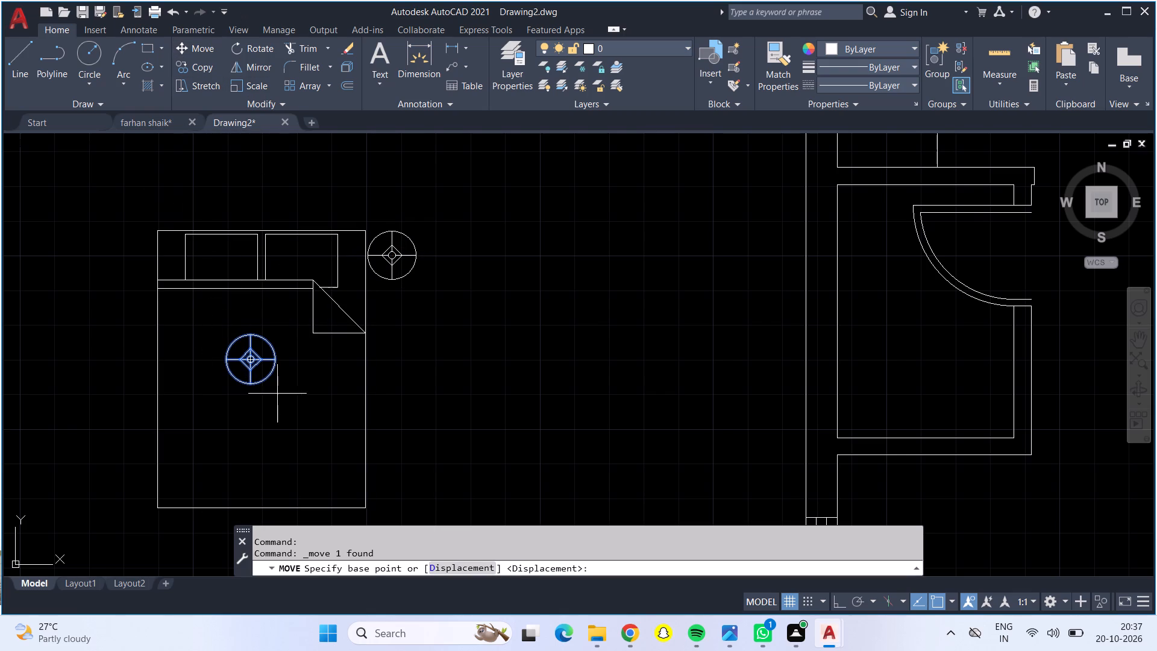
{"action": "left_click", "coordinate": [249, 366]}
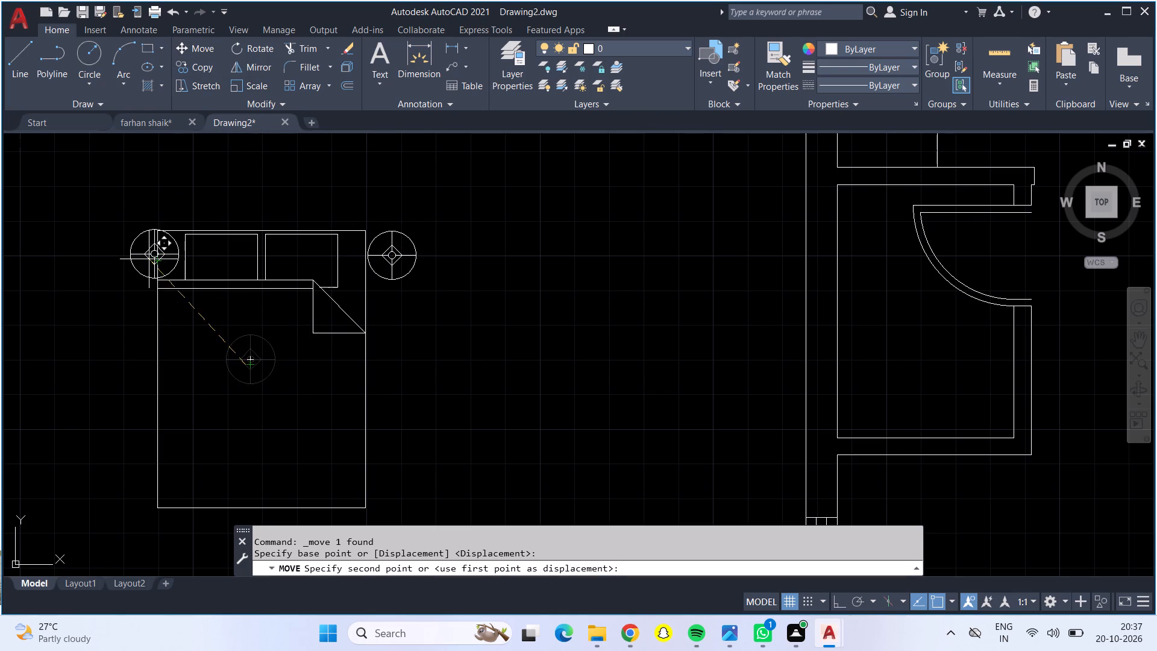
{"action": "scroll", "coordinate": [149, 259], "scroll_direction": "up", "scroll_amount": 2}
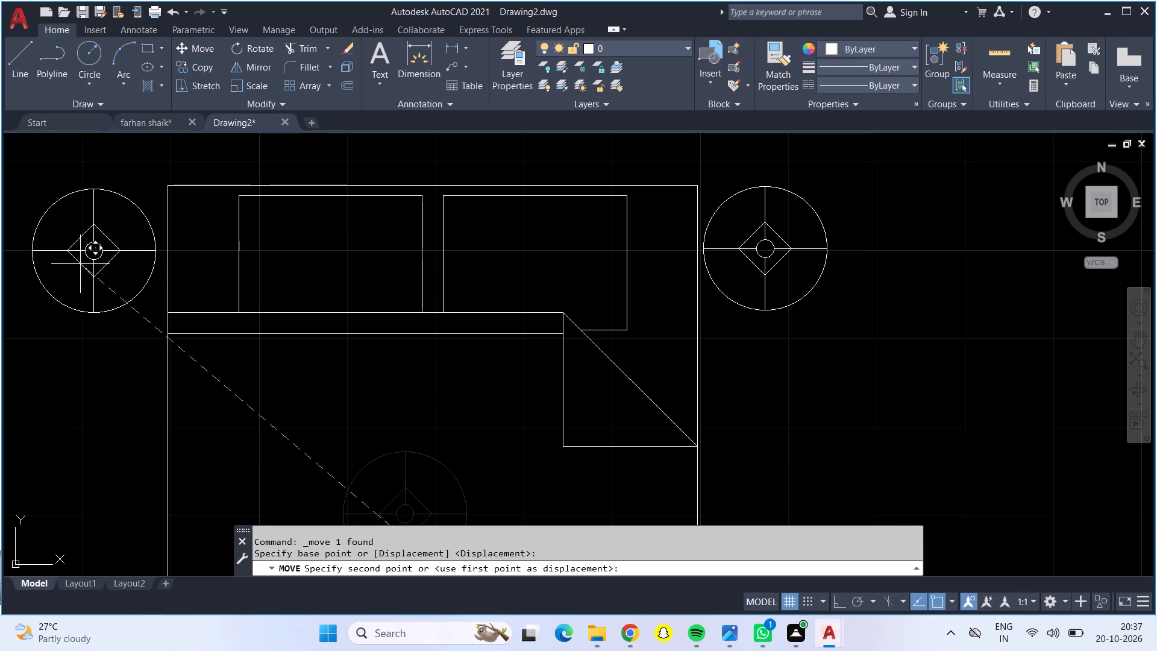
{"action": "left_click", "coordinate": [89, 268]}
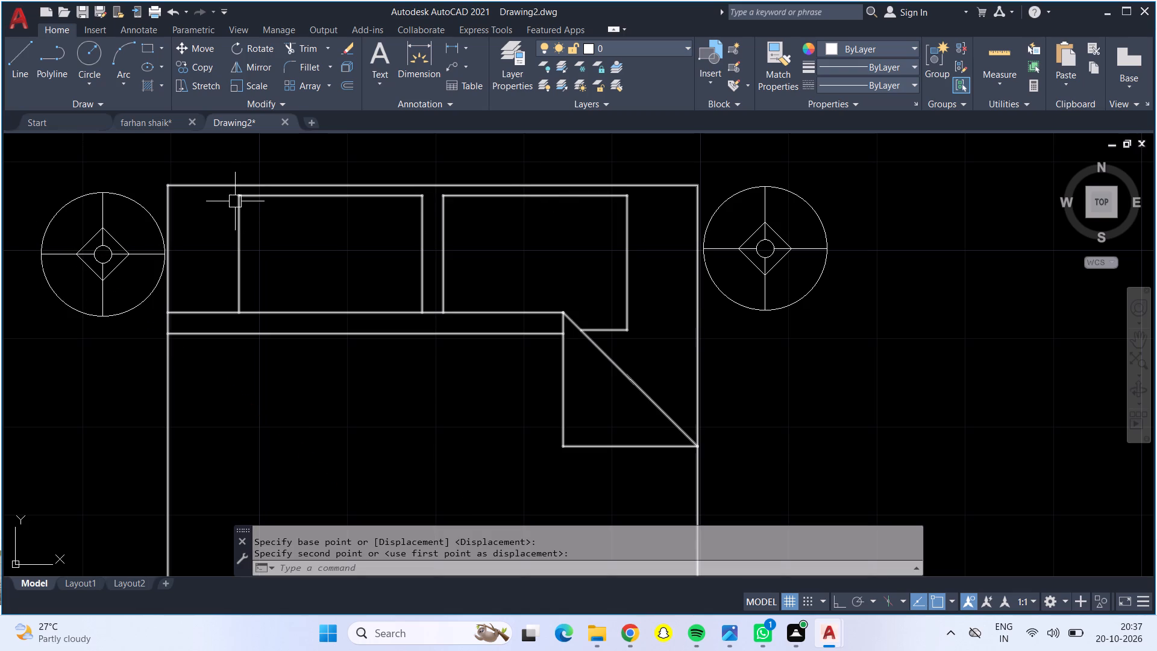
With Ortho on, move the left table lamp sideways so its circle touches the bed's left edge.
{"action": "scroll", "coordinate": [155, 250], "scroll_direction": "up", "scroll_amount": 3}
{"action": "scroll", "coordinate": [155, 250], "scroll_direction": "down", "scroll_amount": 1}
{"action": "scroll", "coordinate": [155, 250], "scroll_direction": "up", "scroll_amount": 1}
{"action": "left_click", "coordinate": [188, 271]}
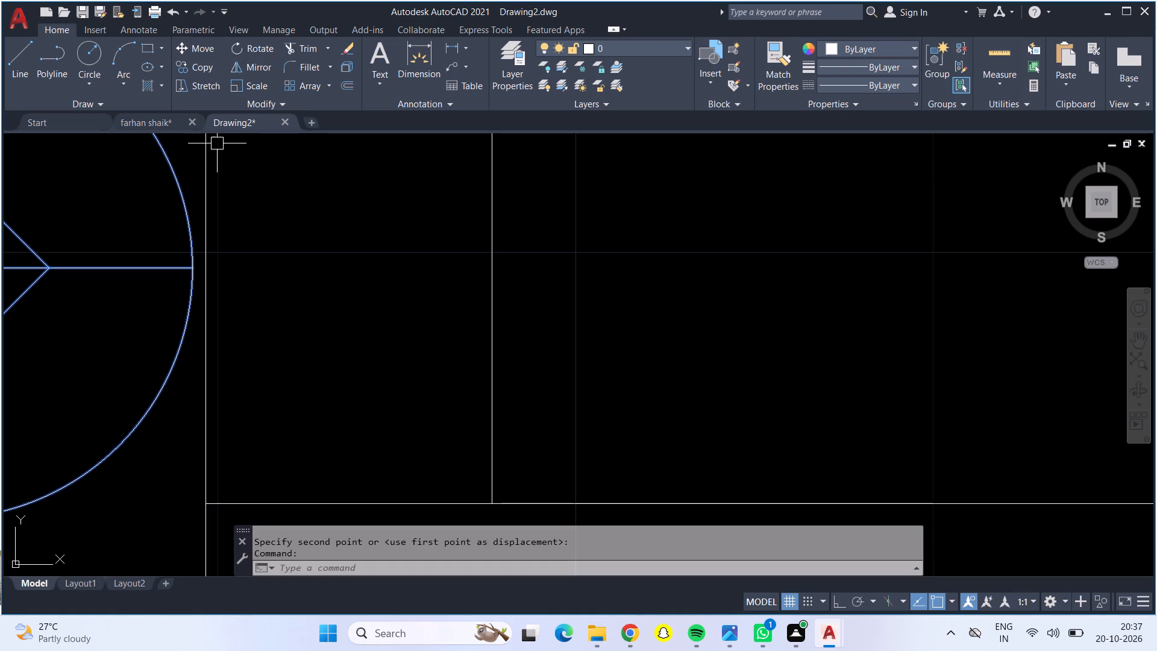
{"action": "key", "text": "F8"}
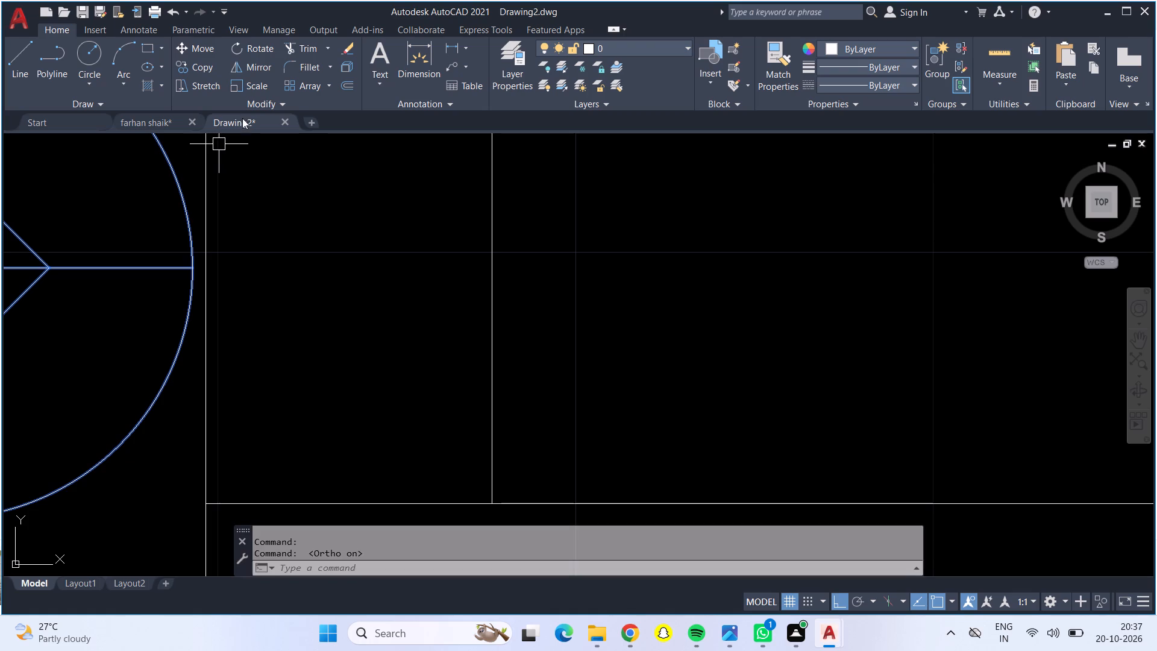
{"action": "left_click", "coordinate": [214, 42]}
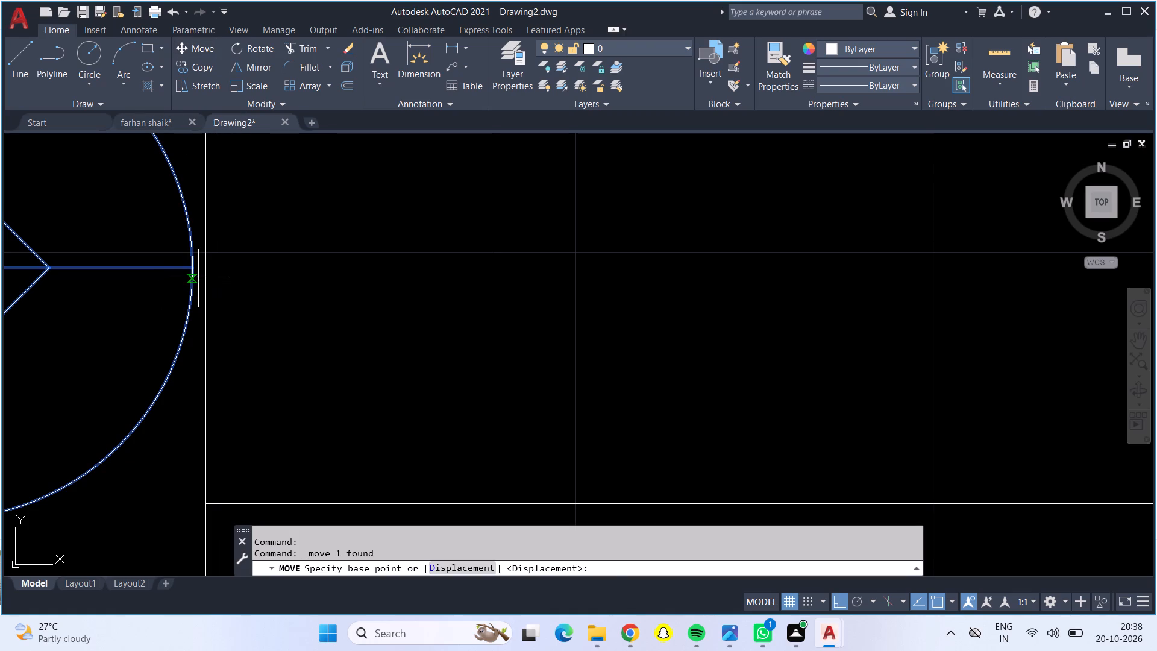
{"action": "left_click", "coordinate": [193, 270]}
{"action": "left_click", "coordinate": [202, 269]}
Move the right table lamp sideways so its circle touches the bed's right edge.
{"action": "scroll", "coordinate": [244, 262], "scroll_direction": "down", "scroll_amount": 2}
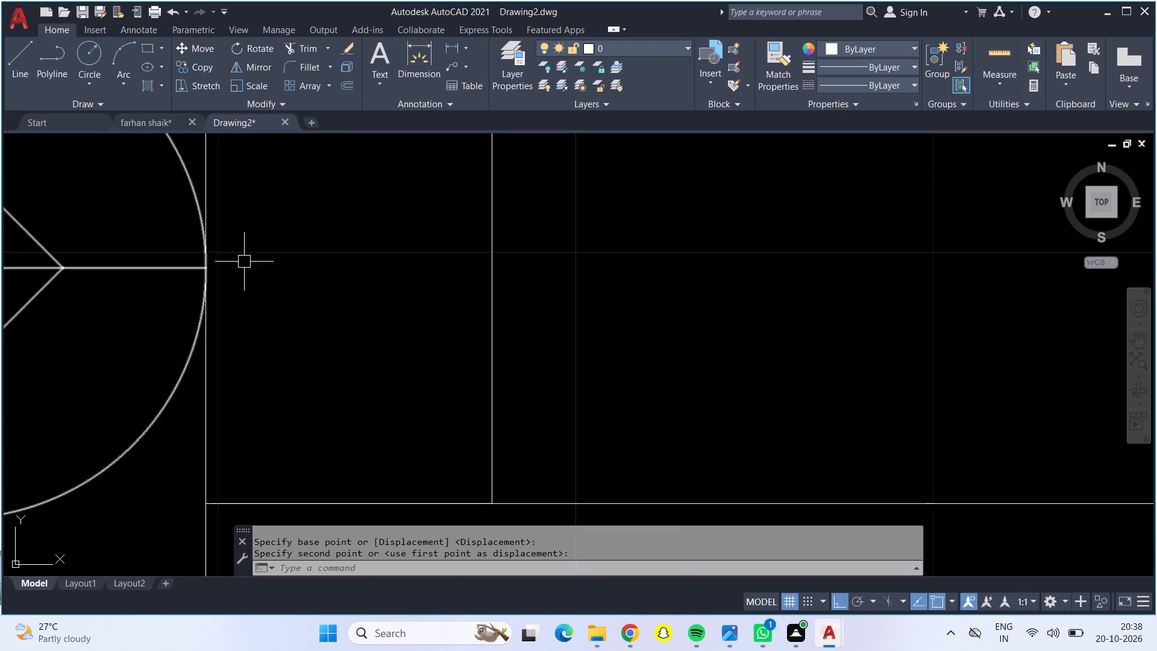
{"action": "scroll", "coordinate": [244, 262], "scroll_direction": "down", "scroll_amount": 2}
{"action": "scroll", "coordinate": [582, 260], "scroll_direction": "up", "scroll_amount": 4}
{"action": "scroll", "coordinate": [583, 253], "scroll_direction": "down", "scroll_amount": 1}
{"action": "scroll", "coordinate": [582, 254], "scroll_direction": "up", "scroll_amount": 2}
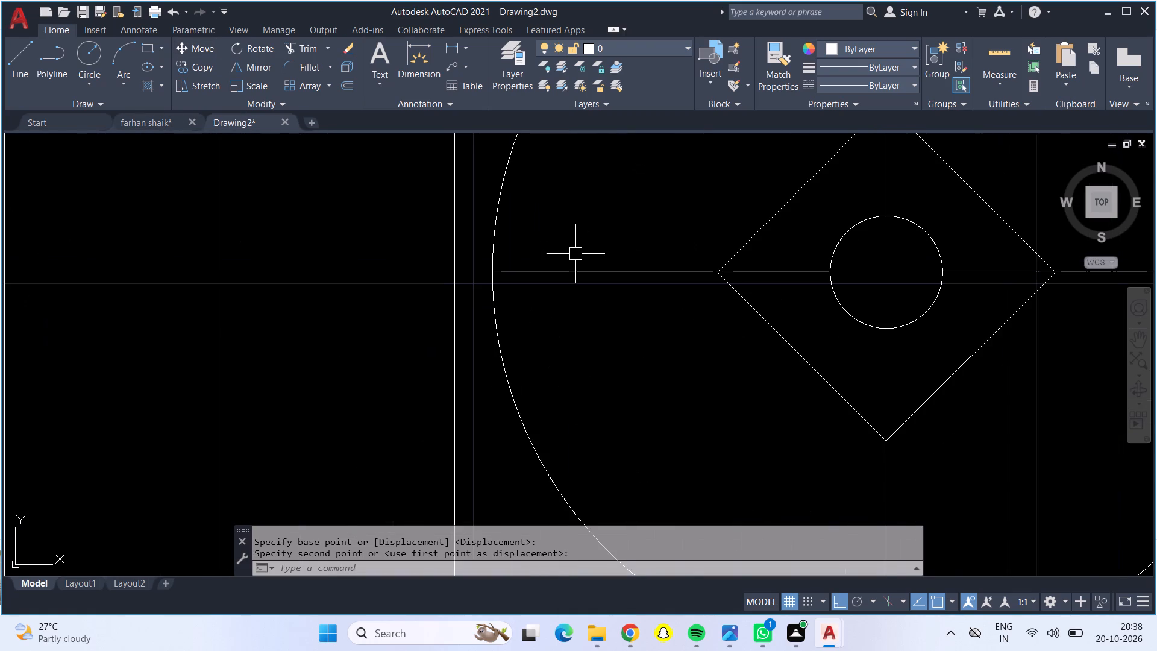
{"action": "left_click", "coordinate": [551, 265]}
{"action": "left_click", "coordinate": [547, 277]}
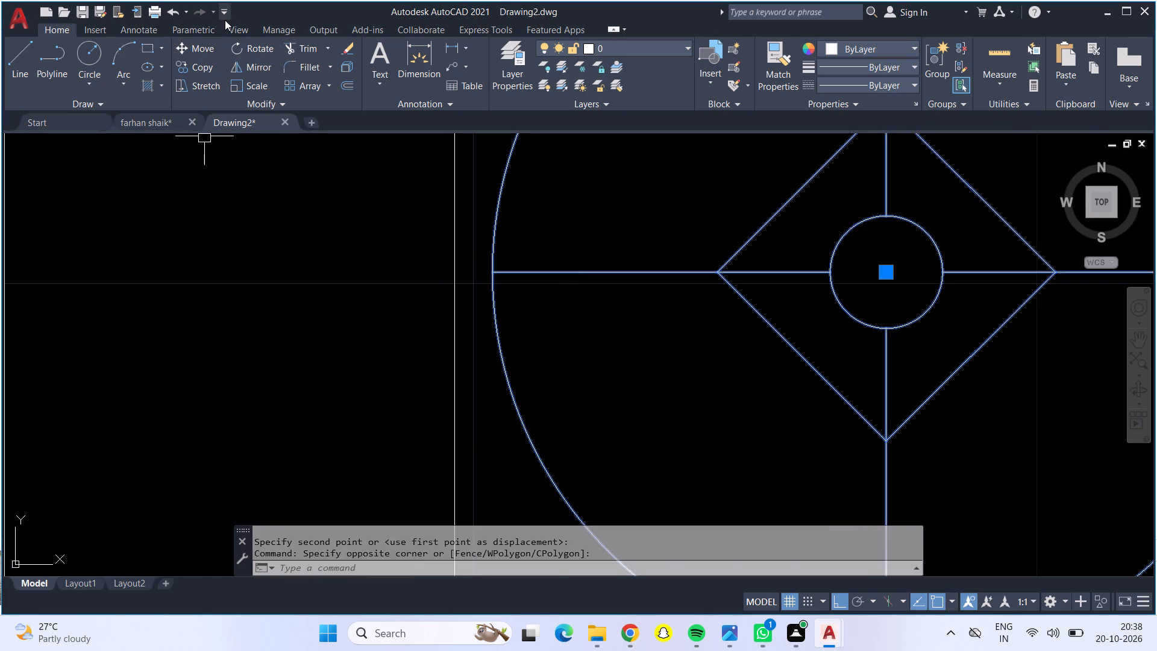
{"action": "left_click", "coordinate": [208, 45]}
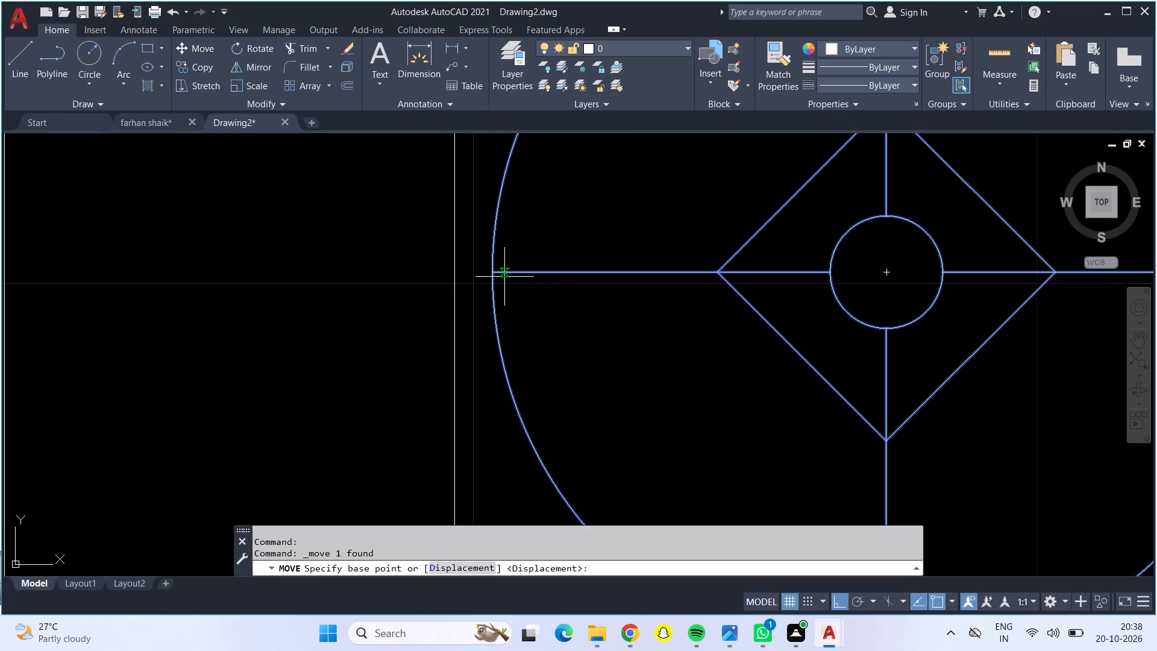
{"action": "left_click", "coordinate": [494, 272]}
{"action": "left_click", "coordinate": [456, 272]}
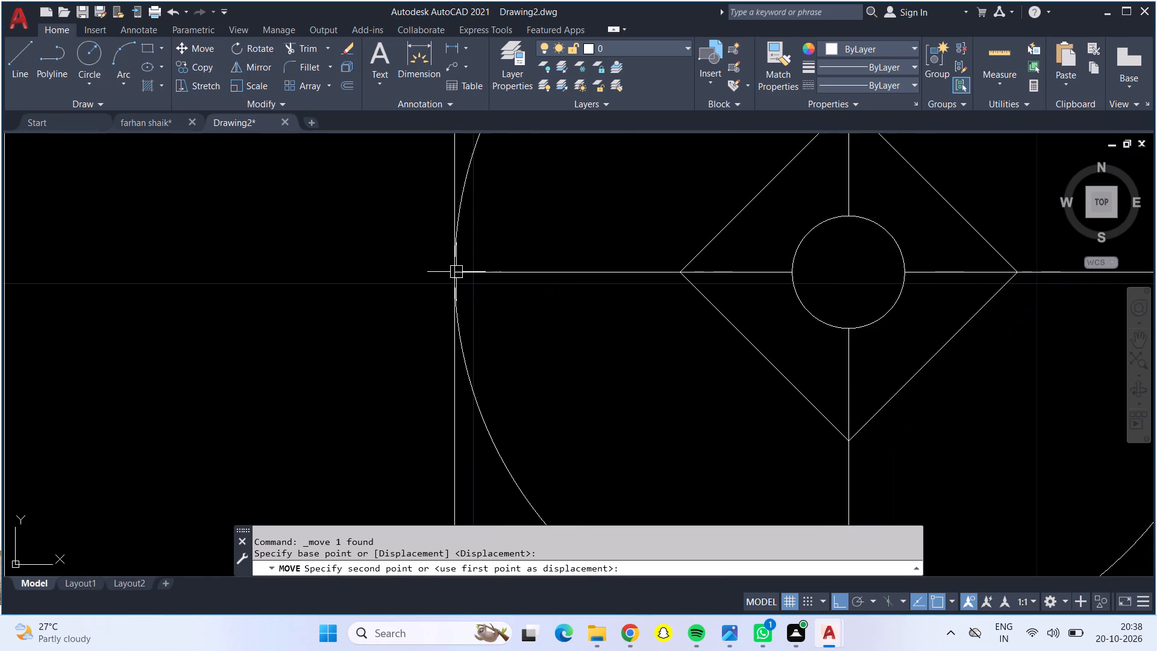
Rotate the bed and both lamps 90 degrees clockwise about the bed's bottom-right corner, so the pillows face right.
{"action": "scroll", "coordinate": [454, 271], "scroll_direction": "up", "scroll_amount": 1}
{"action": "scroll", "coordinate": [454, 271], "scroll_direction": "down", "scroll_amount": 3}
{"action": "scroll", "coordinate": [454, 271], "scroll_direction": "up", "scroll_amount": 1}
{"action": "scroll", "coordinate": [453, 270], "scroll_direction": "down", "scroll_amount": 1}
{"action": "scroll", "coordinate": [411, 262], "scroll_direction": "up", "scroll_amount": 1}
{"action": "scroll", "coordinate": [411, 262], "scroll_direction": "down", "scroll_amount": 7}
{"action": "left_click", "coordinate": [75, 226]}
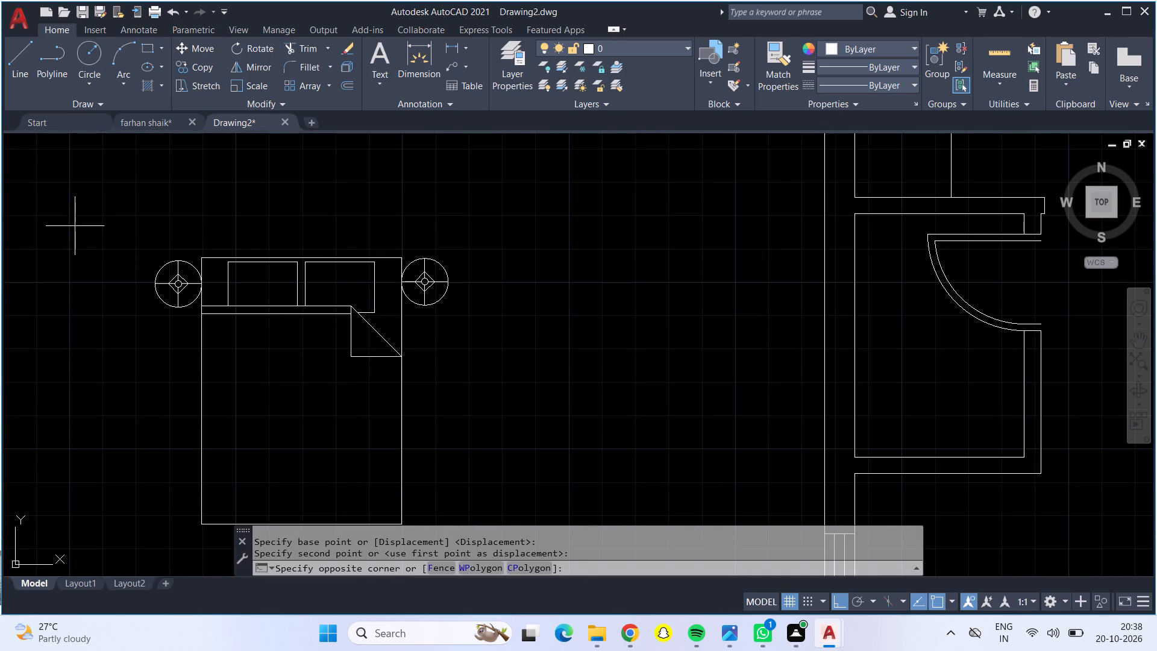
{"action": "middle_click_drag", "start_coordinate": [570, 462], "coordinate": [547, 309]}
{"action": "left_click", "coordinate": [537, 392]}
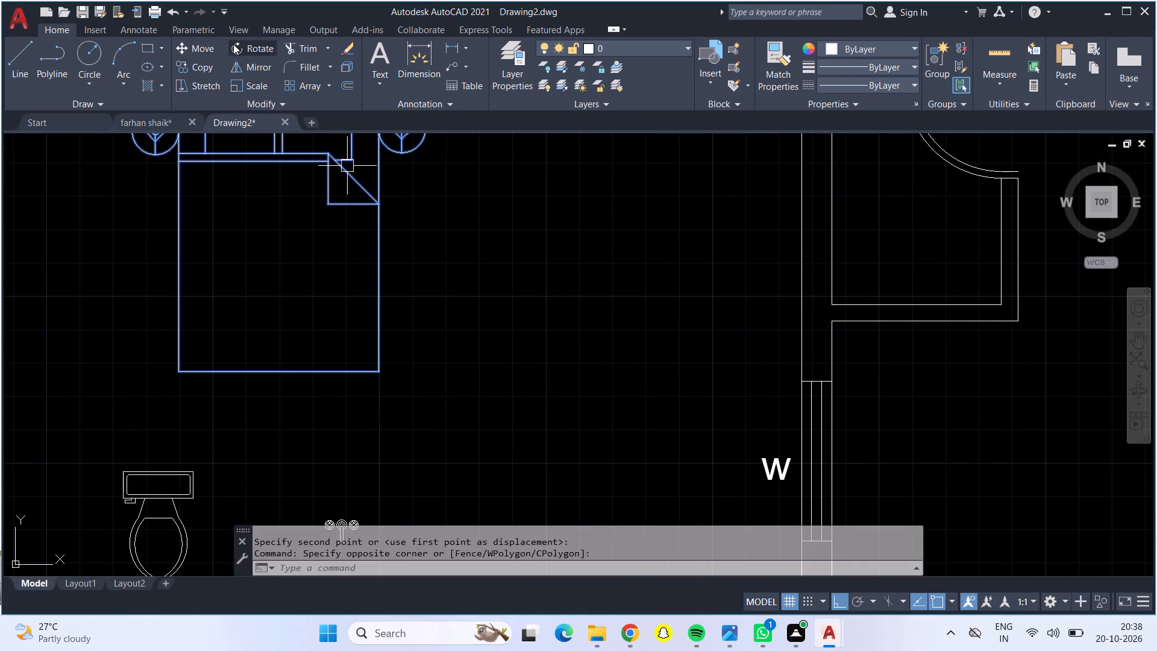
{"action": "left_click", "coordinate": [233, 44]}
{"action": "left_click_drag", "start_coordinate": [381, 368], "coordinate": [372, 366]}
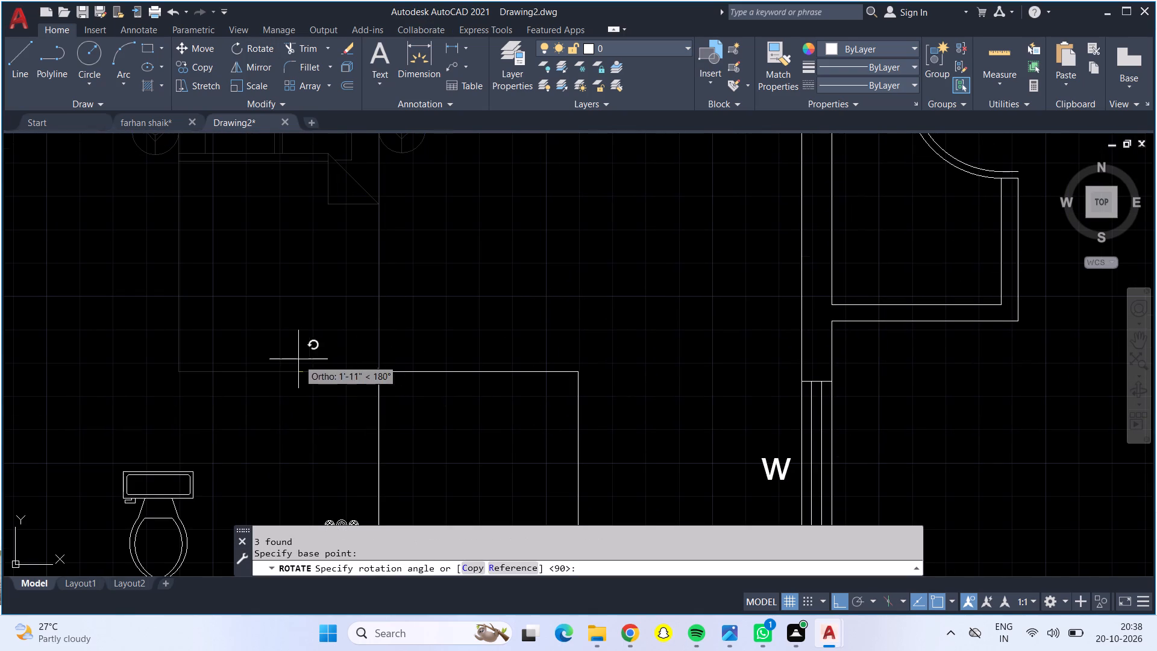
{"action": "left_click", "coordinate": [354, 435]}
With Ortho off for placement, move the bed and both lamps into the plan's upper-right room, with the headboard at the right wall's window.
{"action": "scroll", "coordinate": [417, 384], "scroll_direction": "down", "scroll_amount": 1}
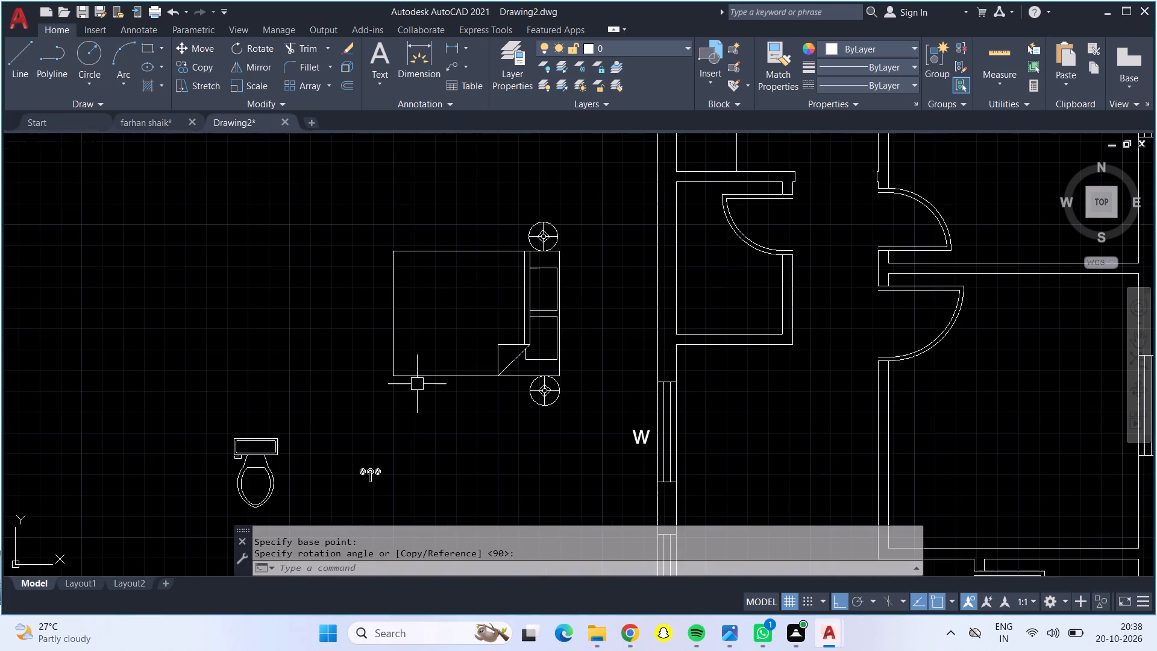
{"action": "middle_click_drag", "start_coordinate": [417, 384], "coordinate": [310, 379]}
{"action": "left_click", "coordinate": [265, 162]}
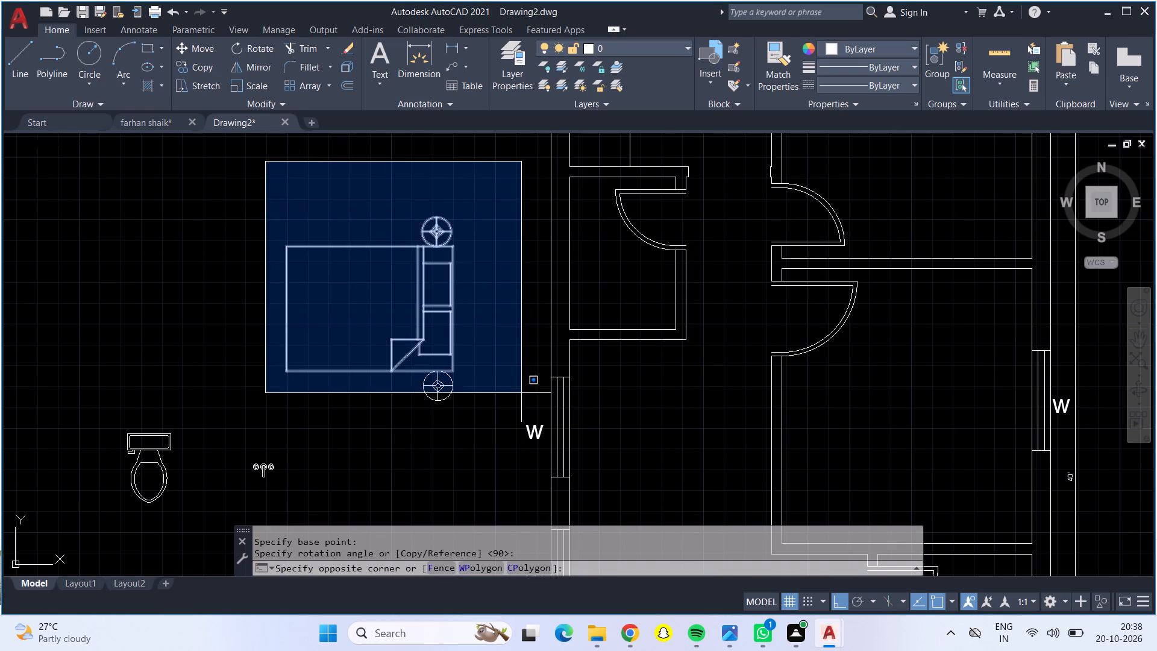
{"action": "left_click_drag", "start_coordinate": [520, 410], "coordinate": [503, 406]}
{"action": "left_click", "coordinate": [198, 48]}
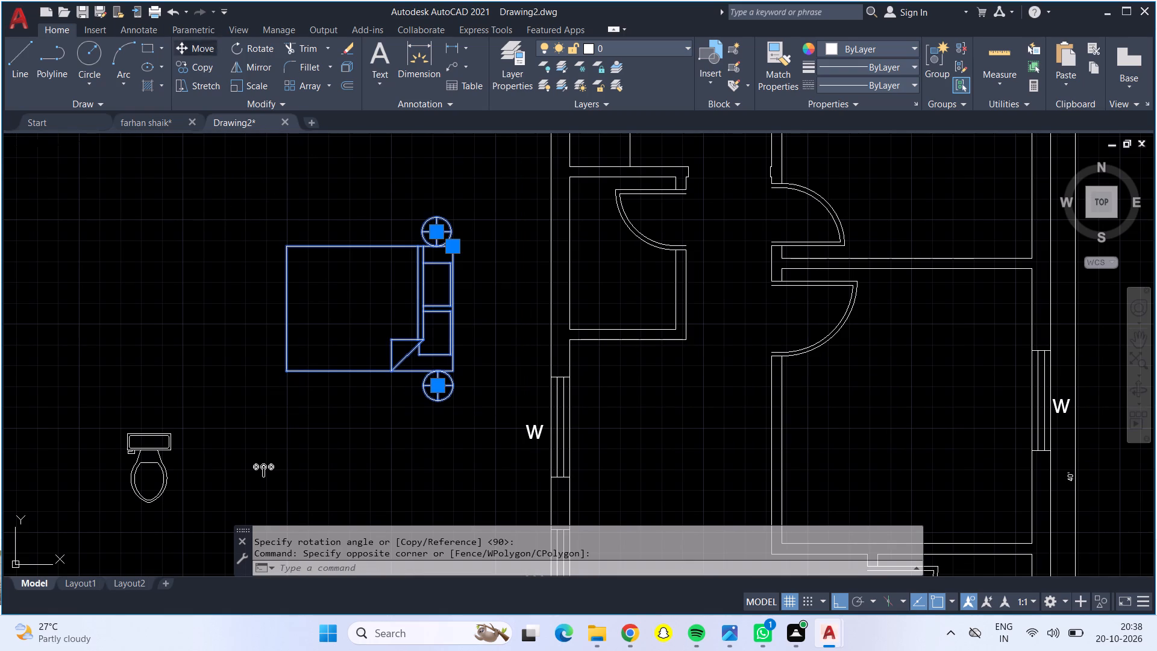
{"action": "left_click", "coordinate": [450, 314]}
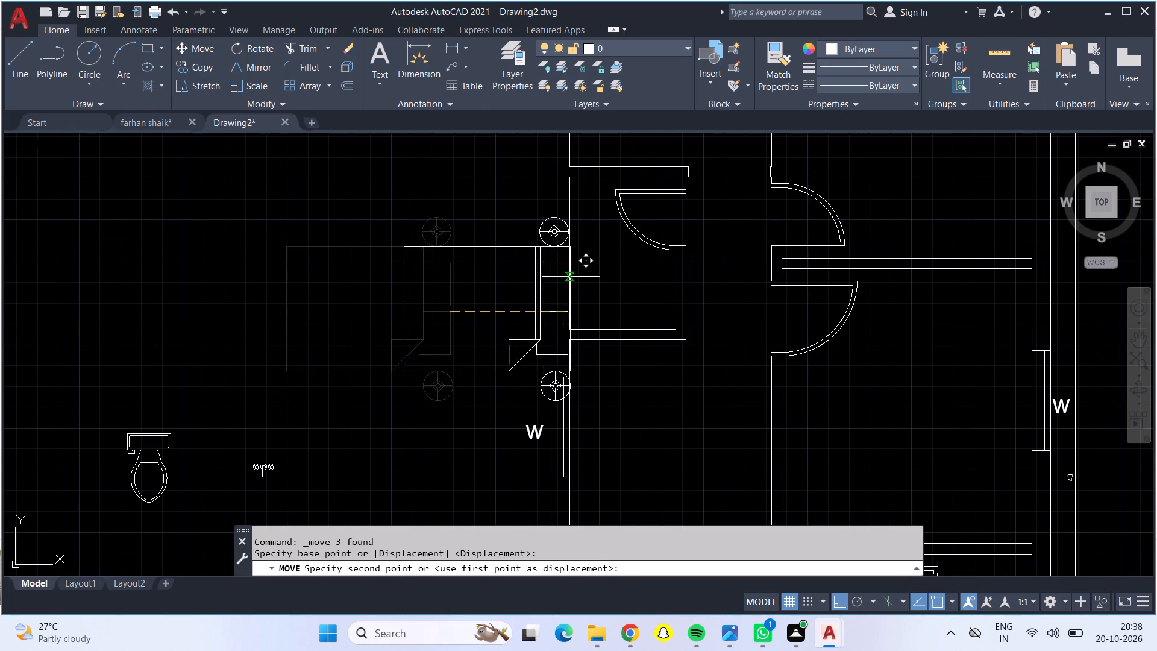
{"action": "scroll", "coordinate": [755, 228], "scroll_direction": "down", "scroll_amount": 2}
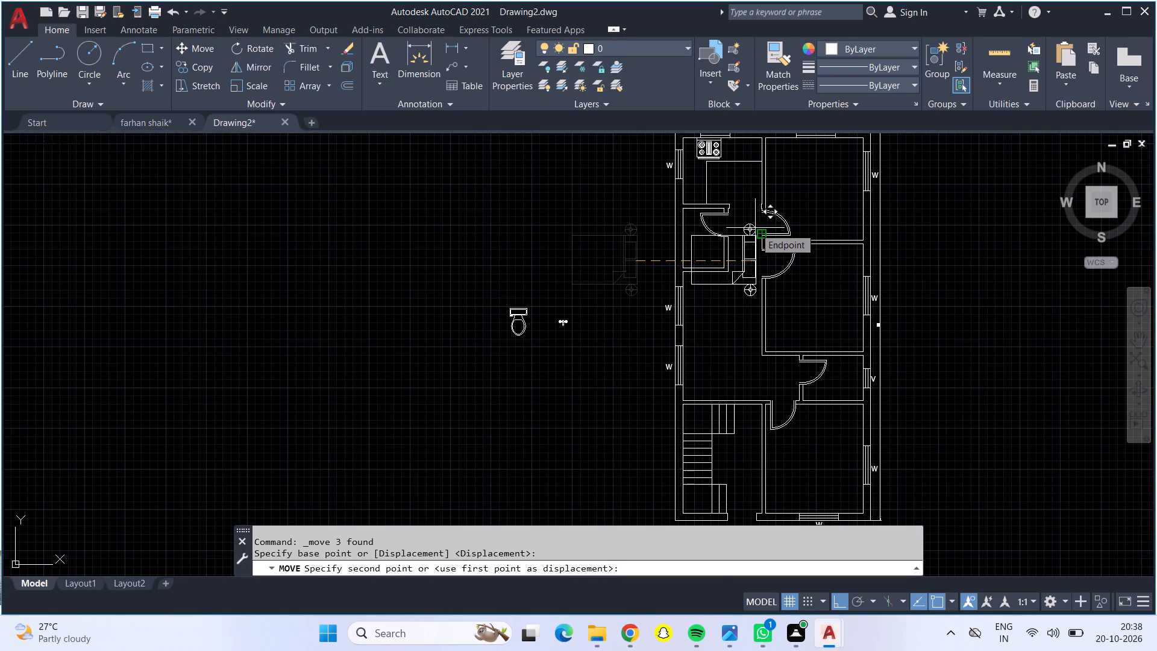
{"action": "key", "text": "F8"}
{"action": "scroll", "coordinate": [853, 182], "scroll_direction": "up", "scroll_amount": 1}
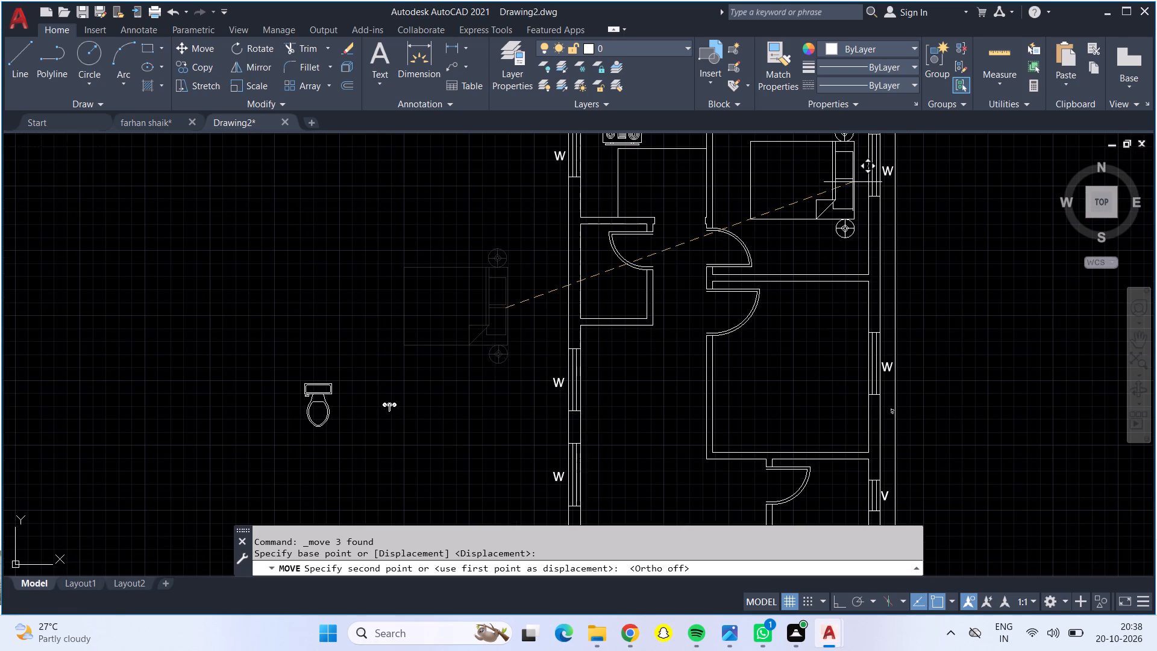
{"action": "scroll", "coordinate": [853, 182], "scroll_direction": "up", "scroll_amount": 1}
{"action": "middle_click_drag", "start_coordinate": [853, 182], "coordinate": [827, 379]}
{"action": "scroll", "coordinate": [851, 359], "scroll_direction": "up", "scroll_amount": 1}
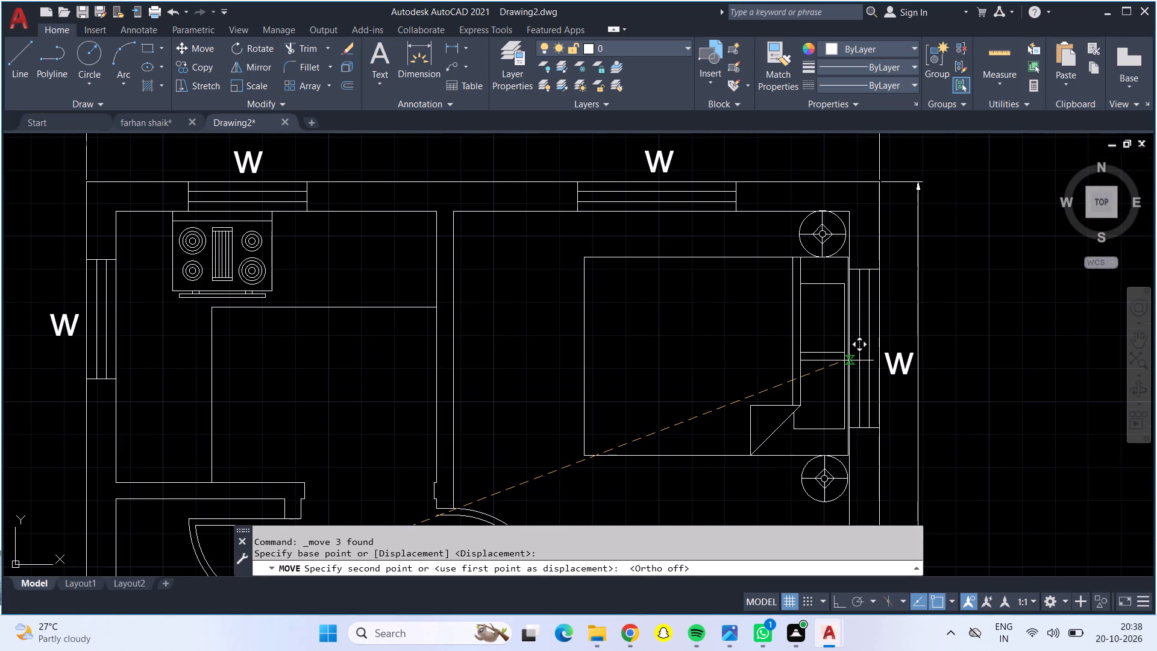
{"action": "left_click", "coordinate": [845, 362]}
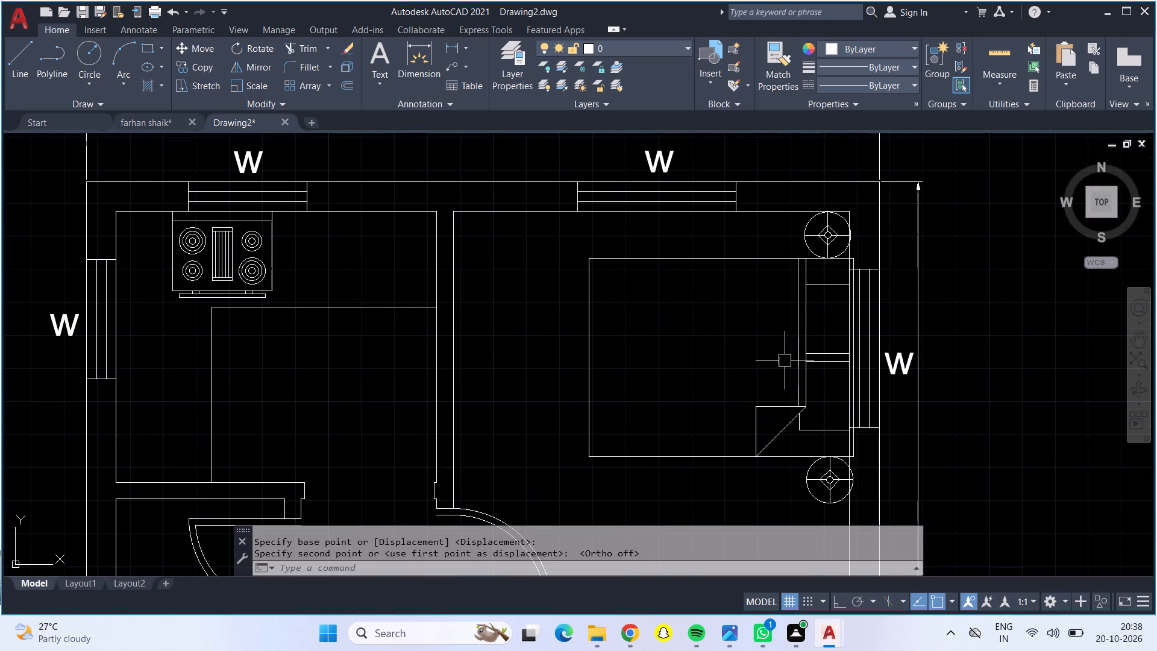
Move only the bed slightly left so its headboard edge sits on the inner face of the right wall.
{"action": "scroll", "coordinate": [783, 360], "scroll_direction": "down", "scroll_amount": 1}
{"action": "scroll", "coordinate": [769, 394], "scroll_direction": "up", "scroll_amount": 3}
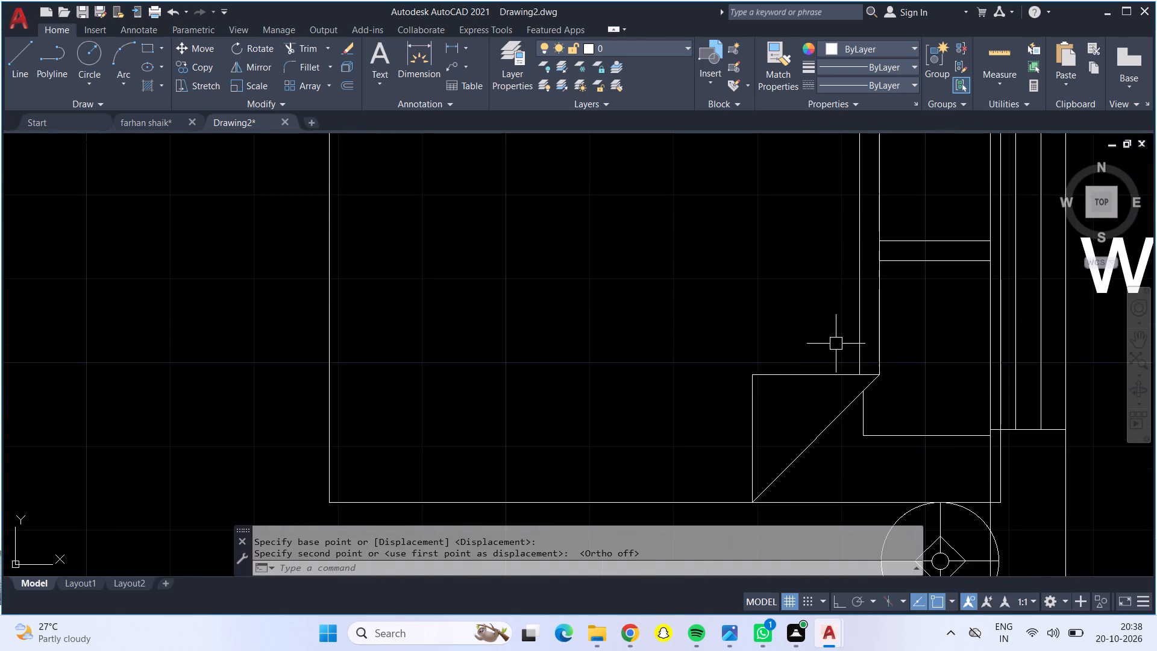
{"action": "middle_click_drag", "start_coordinate": [836, 342], "coordinate": [598, 344]}
{"action": "left_click", "coordinate": [639, 328]}
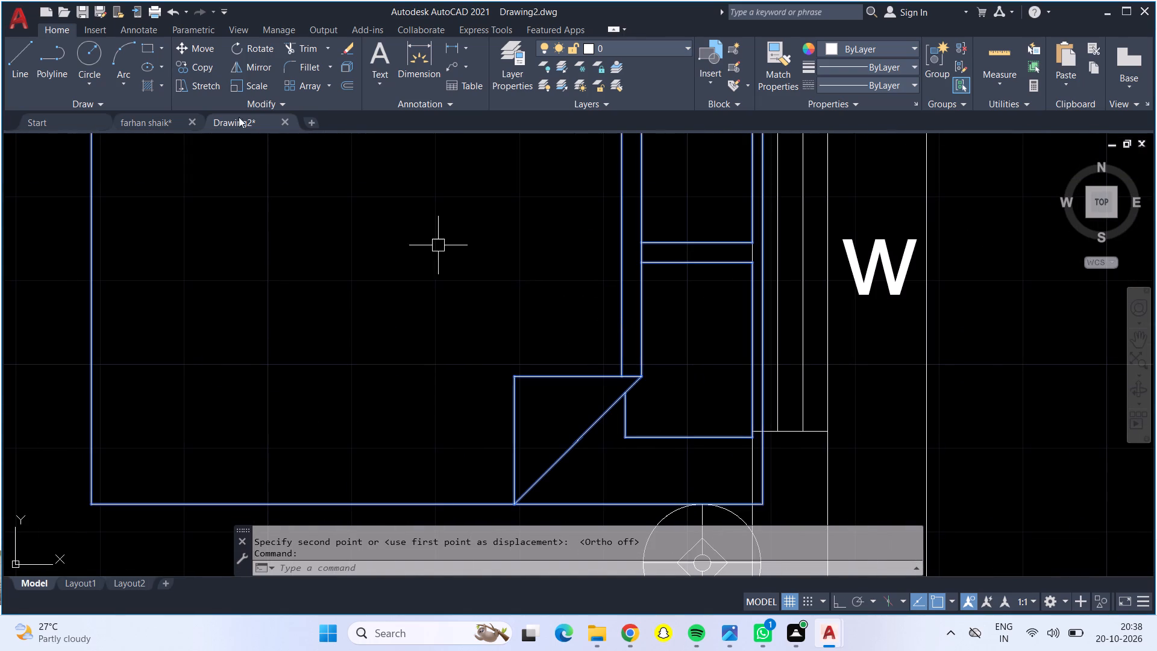
{"action": "left_click", "coordinate": [202, 51]}
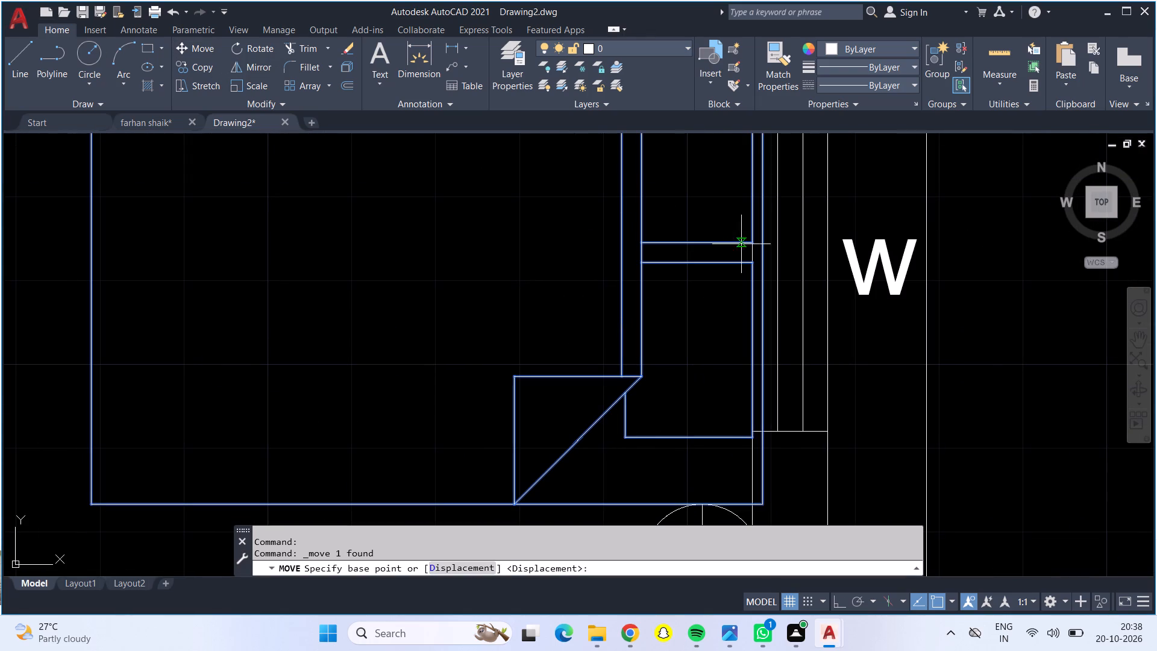
{"action": "left_click", "coordinate": [760, 251]}
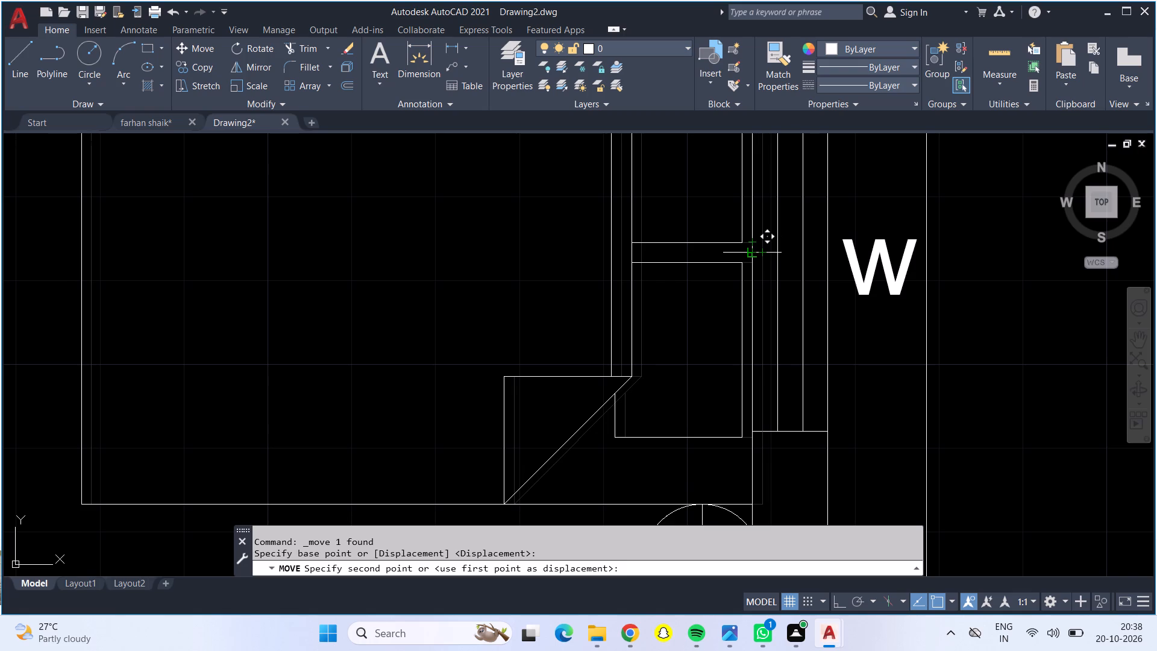
{"action": "left_click", "coordinate": [751, 248]}
Copy the bed and both lamps into the middle room on the plan's right side, with the headboard near the right wall.
{"action": "scroll", "coordinate": [749, 250], "scroll_direction": "down", "scroll_amount": 3}
{"action": "left_click", "coordinate": [716, 177]}
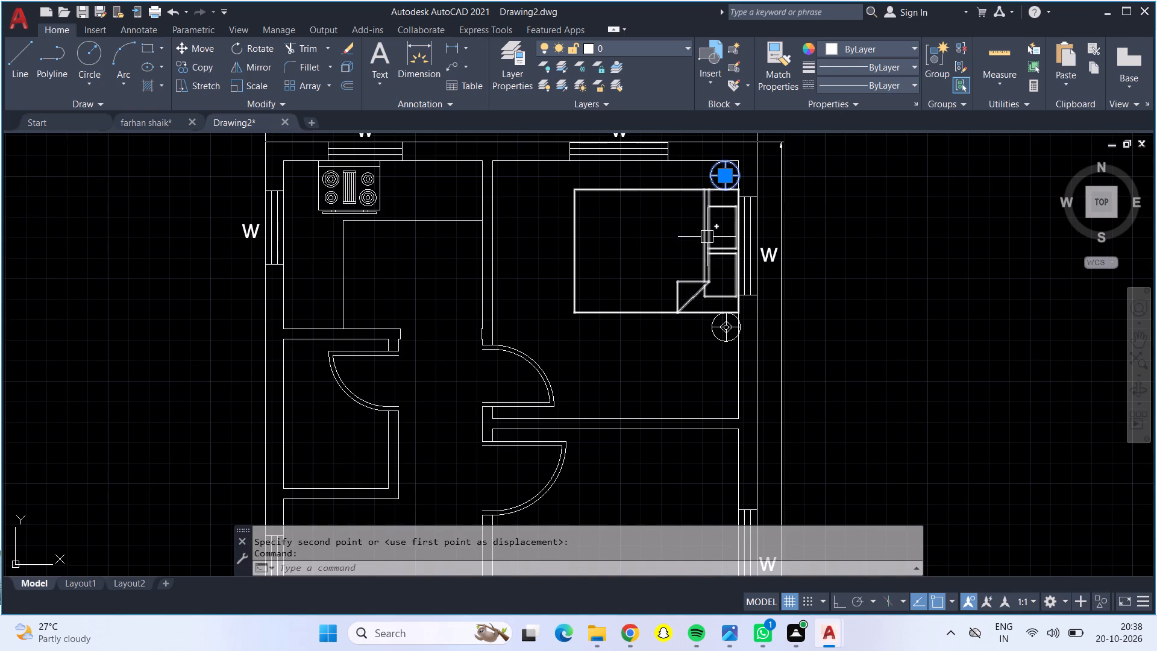
{"action": "left_click", "coordinate": [707, 237]}
{"action": "left_click_drag", "start_coordinate": [727, 320], "coordinate": [717, 319]}
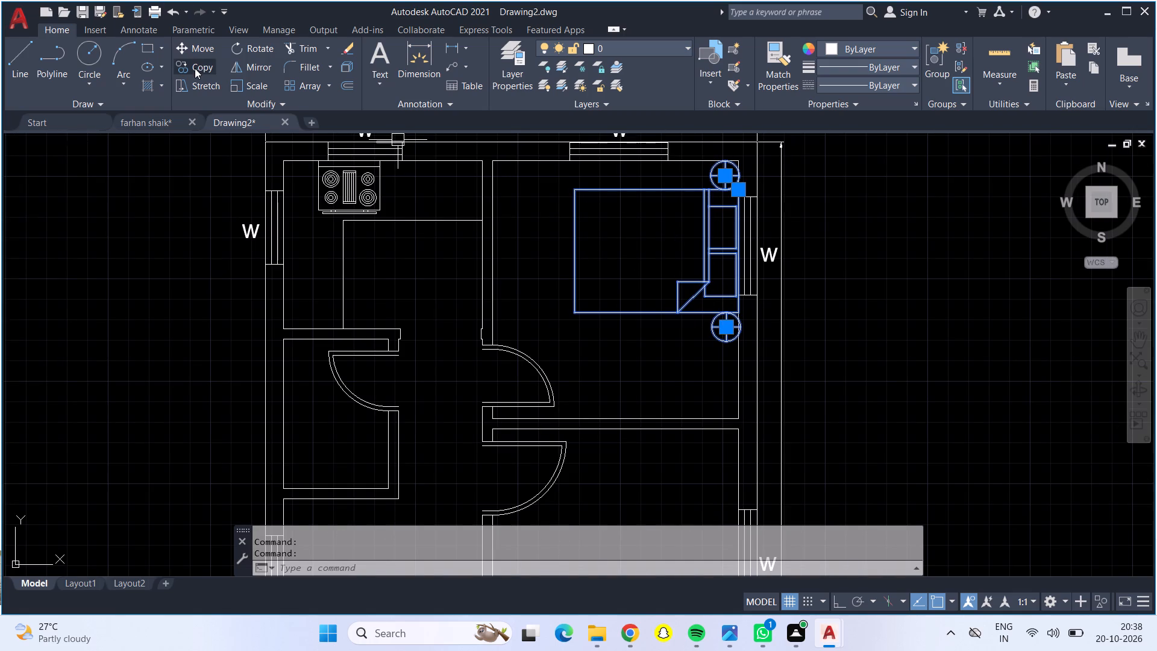
{"action": "left_click", "coordinate": [195, 68]}
{"action": "left_click", "coordinate": [644, 287]}
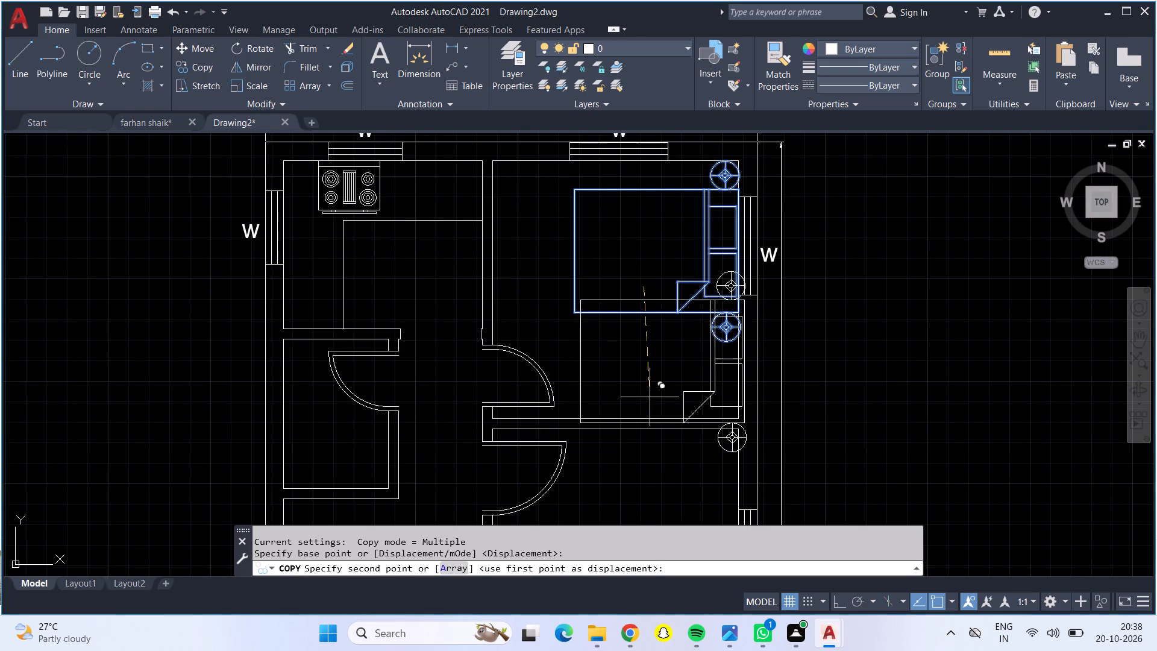
{"action": "scroll", "coordinate": [650, 431], "scroll_direction": "down", "scroll_amount": 1}
{"action": "middle_click_drag", "start_coordinate": [650, 450], "coordinate": [629, 203]}
{"action": "scroll", "coordinate": [622, 304], "scroll_direction": "up", "scroll_amount": 3}
{"action": "middle_click_drag", "start_coordinate": [614, 300], "coordinate": [594, 360]}
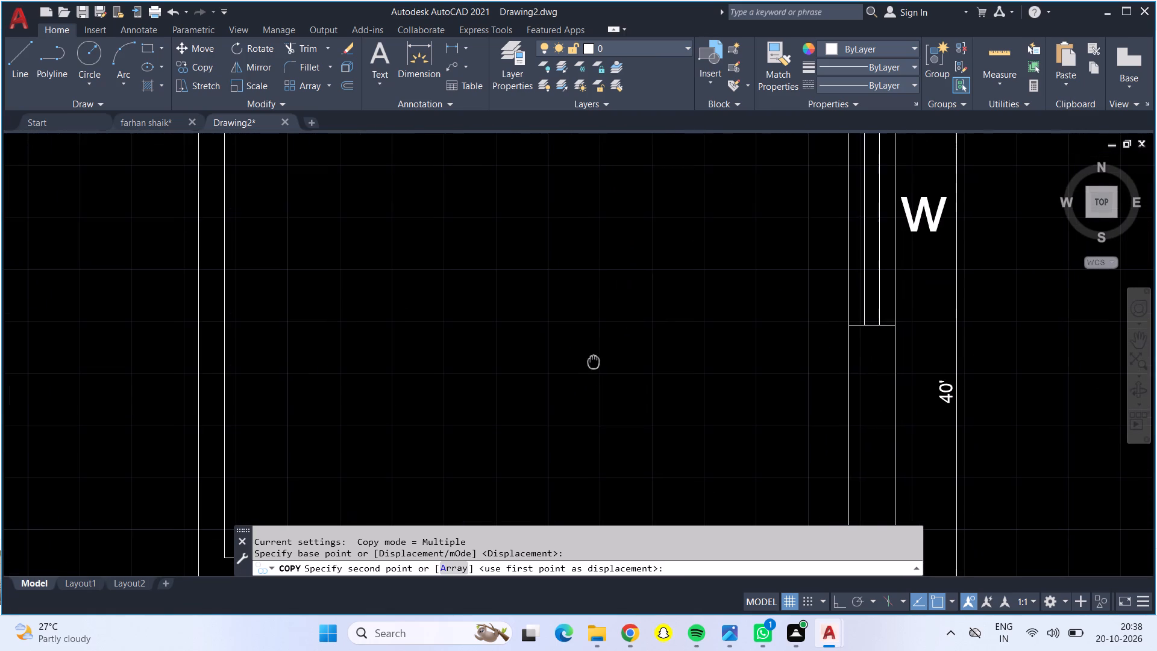
{"action": "middle_click_drag", "start_coordinate": [594, 360], "coordinate": [583, 358]}
{"action": "middle_click_drag", "start_coordinate": [587, 362], "coordinate": [577, 322]}
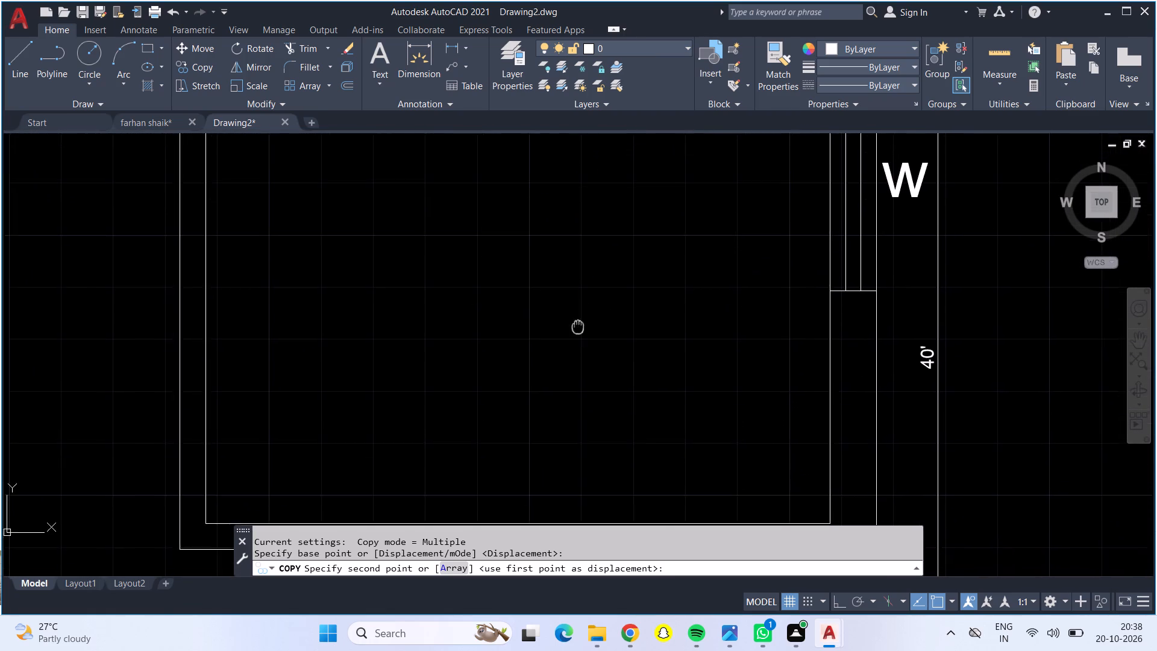
{"action": "middle_click_drag", "start_coordinate": [577, 322], "coordinate": [574, 289]}
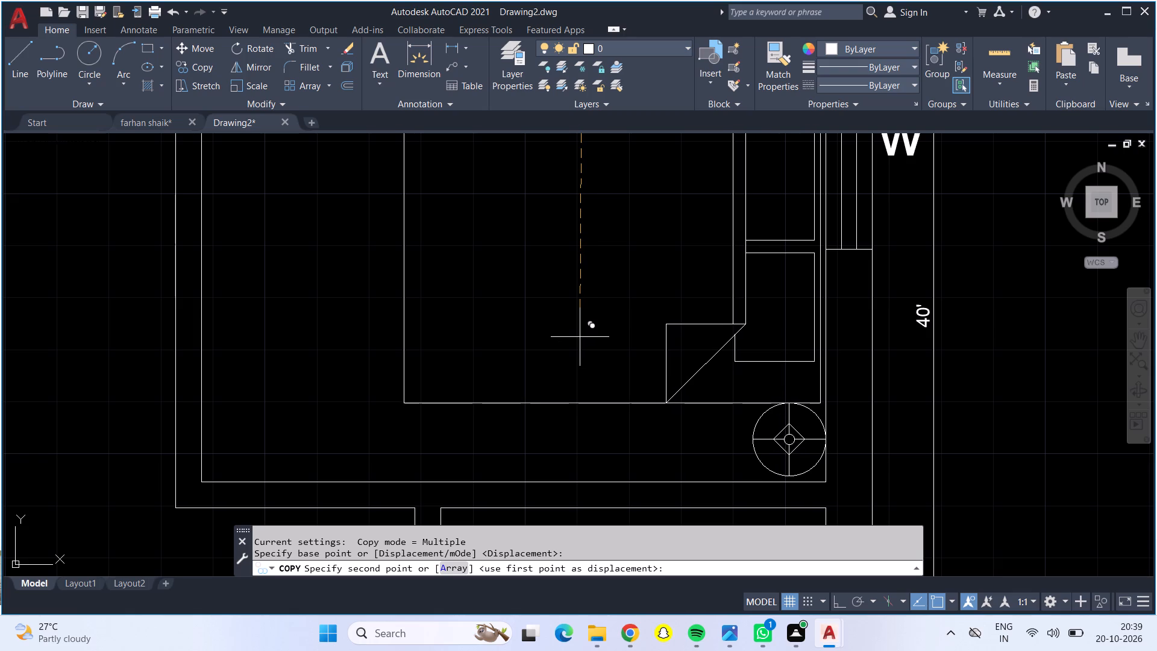
{"action": "left_click", "coordinate": [580, 337]}
Place another copy of the bed and lamps in the lower-right room against the right wall, and end the Copy command.
{"action": "scroll", "coordinate": [580, 341], "scroll_direction": "down", "scroll_amount": 2}
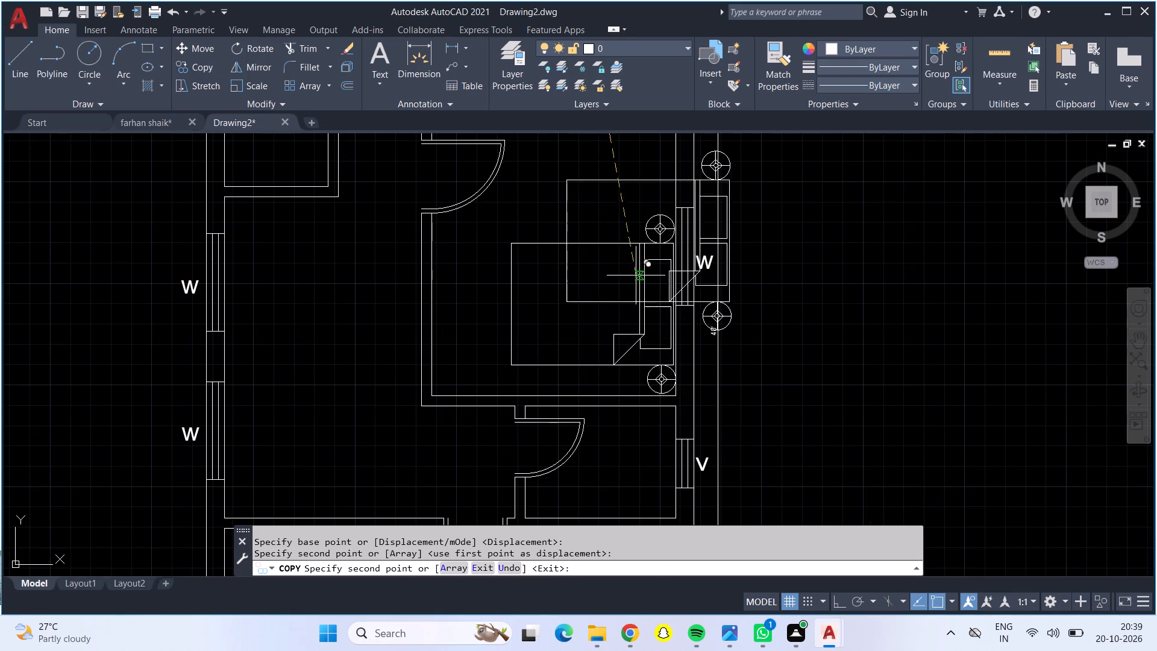
{"action": "scroll", "coordinate": [680, 275], "scroll_direction": "down", "scroll_amount": 3}
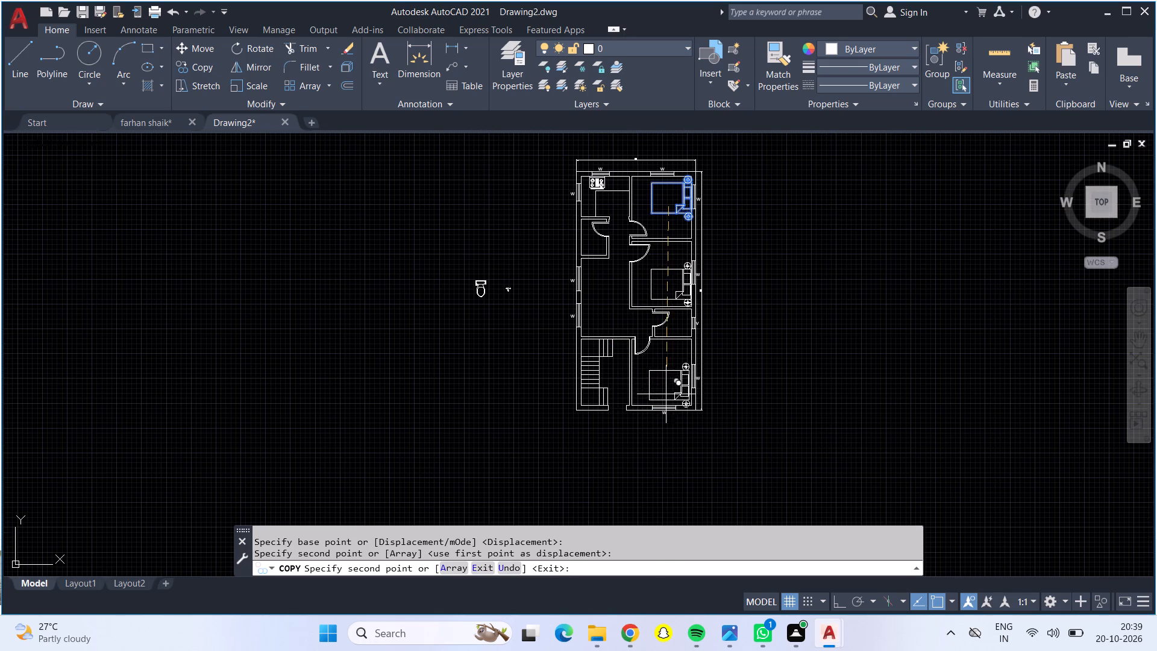
{"action": "scroll", "coordinate": [666, 394], "scroll_direction": "up", "scroll_amount": 5}
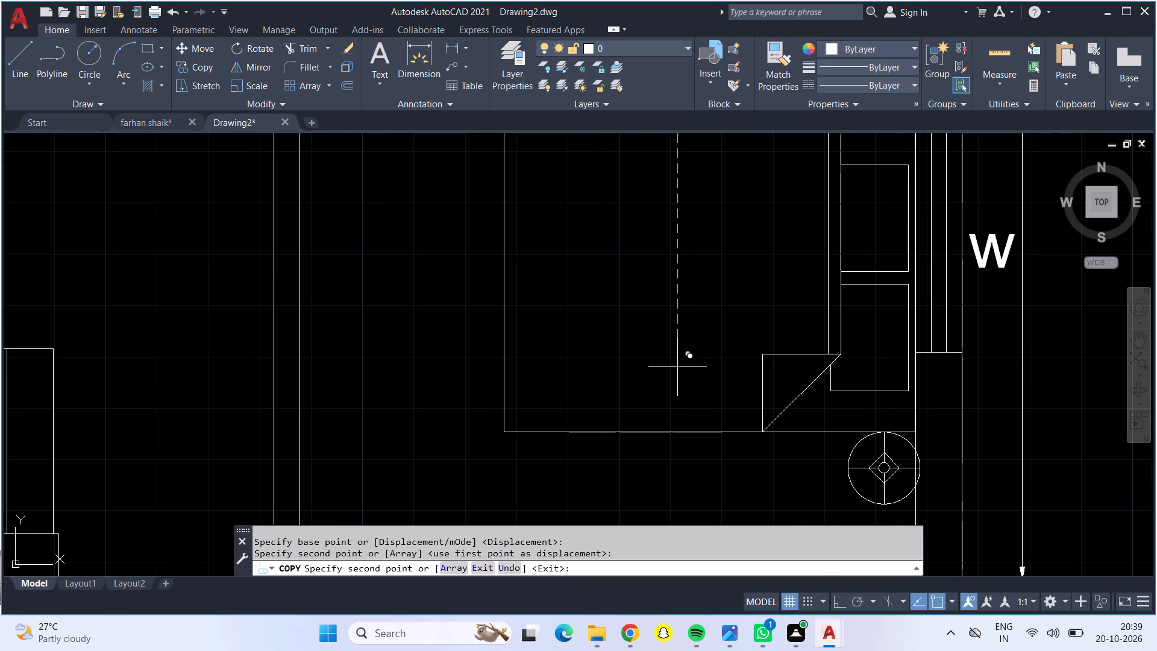
{"action": "left_click", "coordinate": [677, 367]}
{"action": "scroll", "coordinate": [673, 379], "scroll_direction": "down", "scroll_amount": 4}
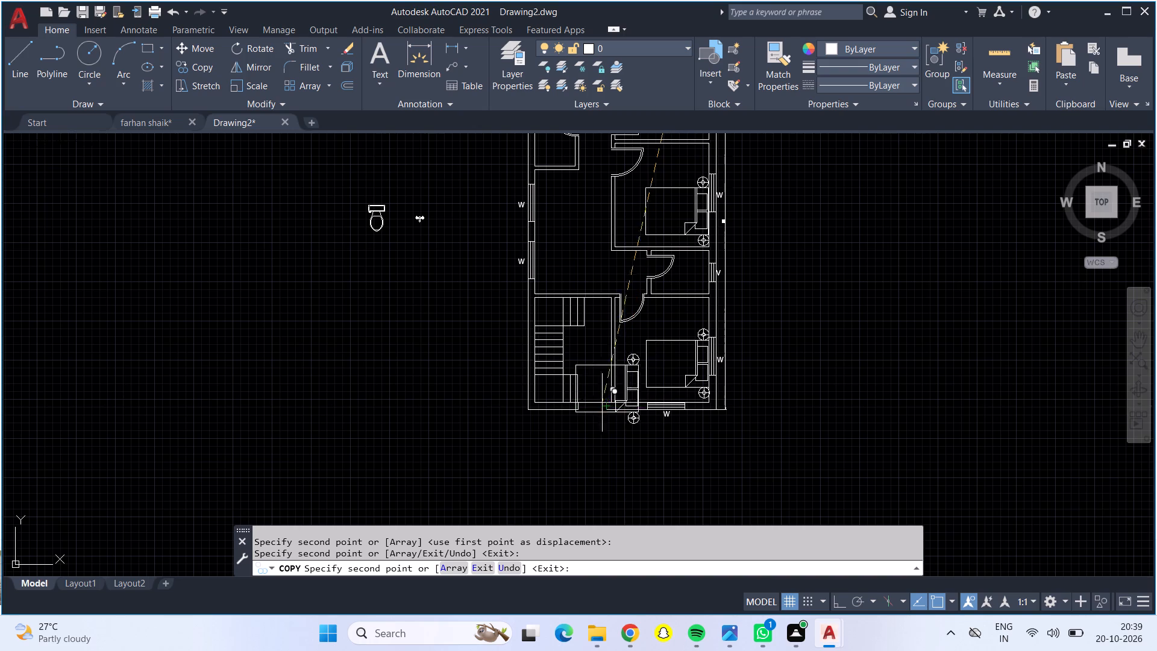
{"action": "key", "text": "Escape"}
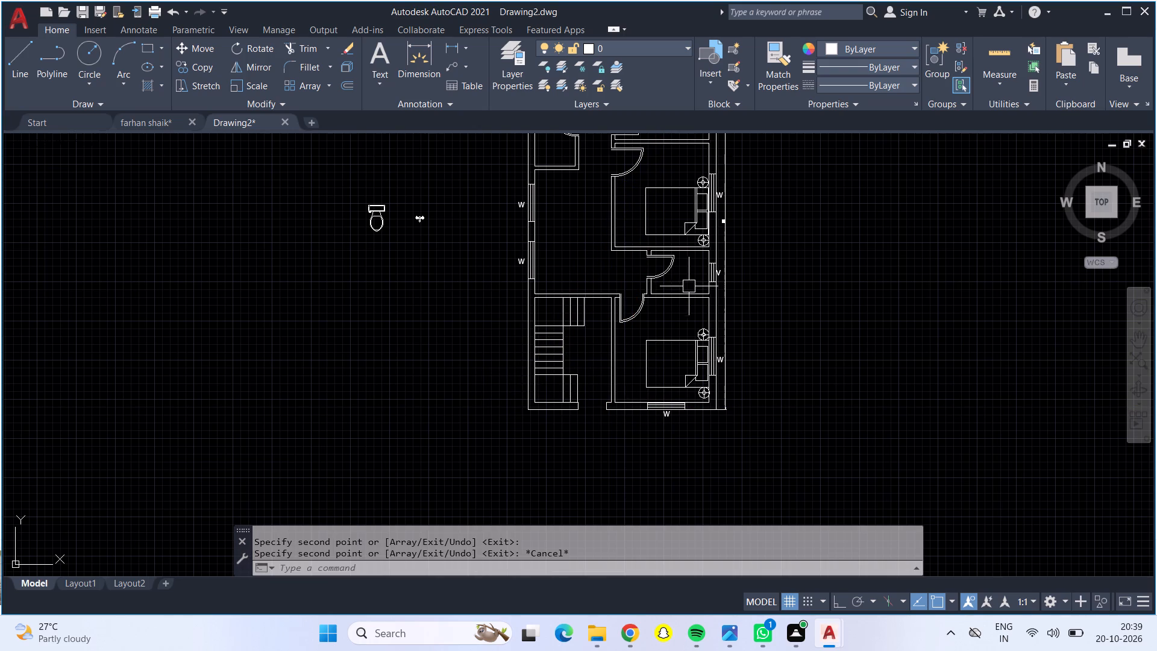
Move the toilet into the small room on the plan's right side, with its tank against the inner face of the room's upper wall.
{"action": "left_click", "coordinate": [366, 209]}
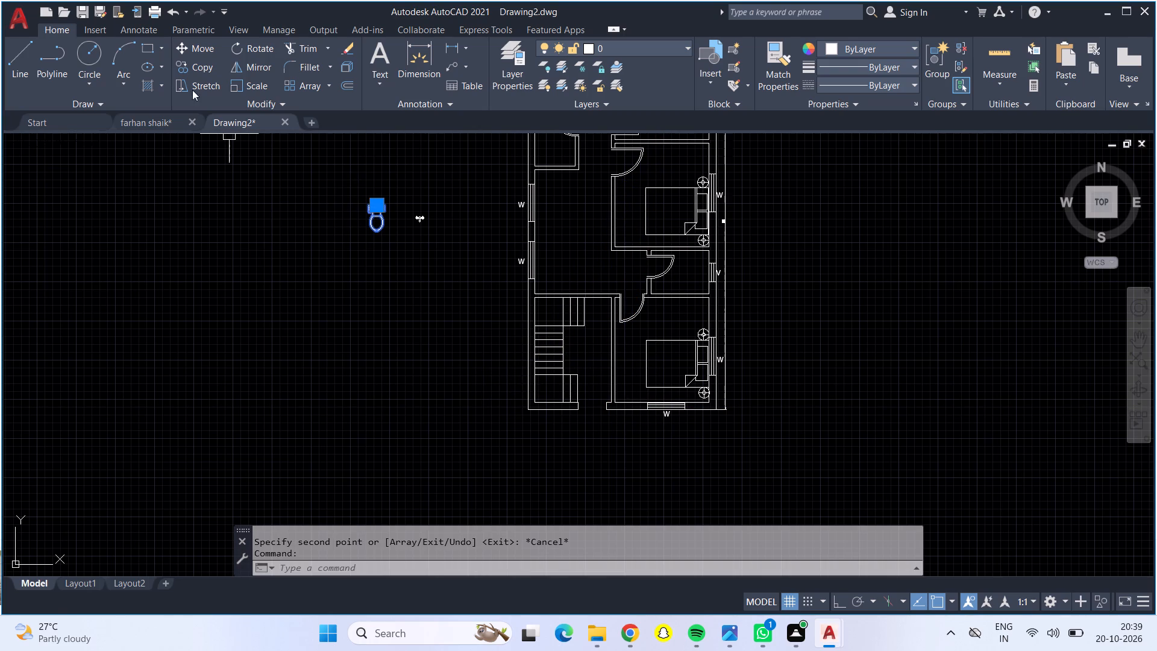
{"action": "left_click", "coordinate": [187, 43]}
{"action": "left_click", "coordinate": [373, 204]}
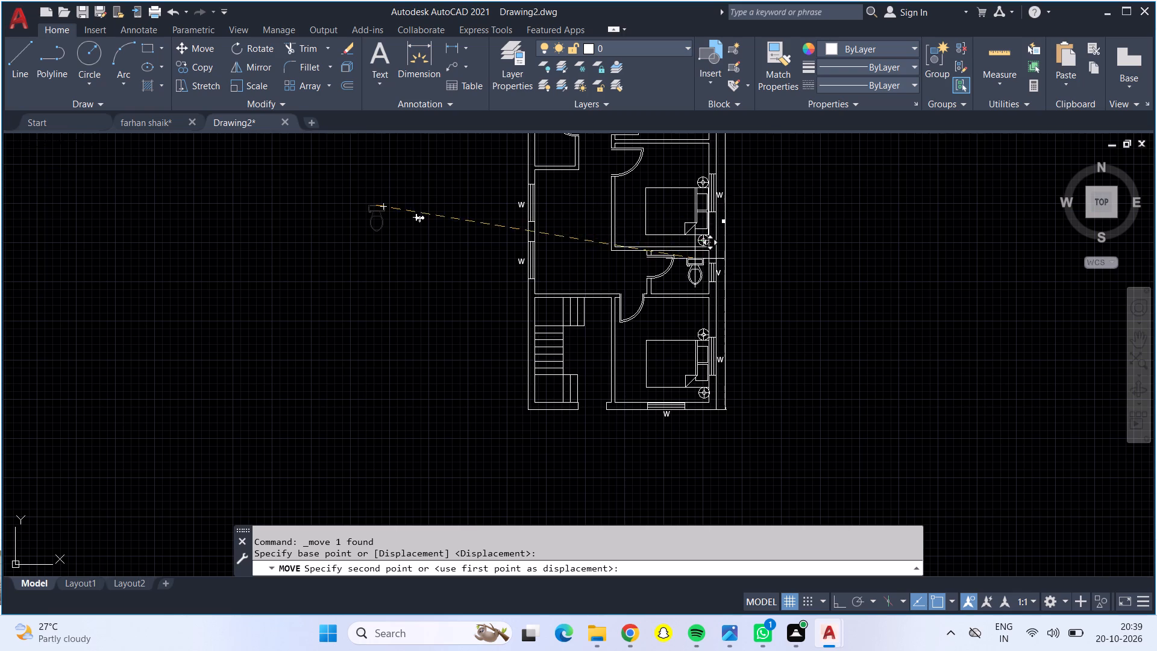
{"action": "scroll", "coordinate": [695, 259], "scroll_direction": "up", "scroll_amount": 5}
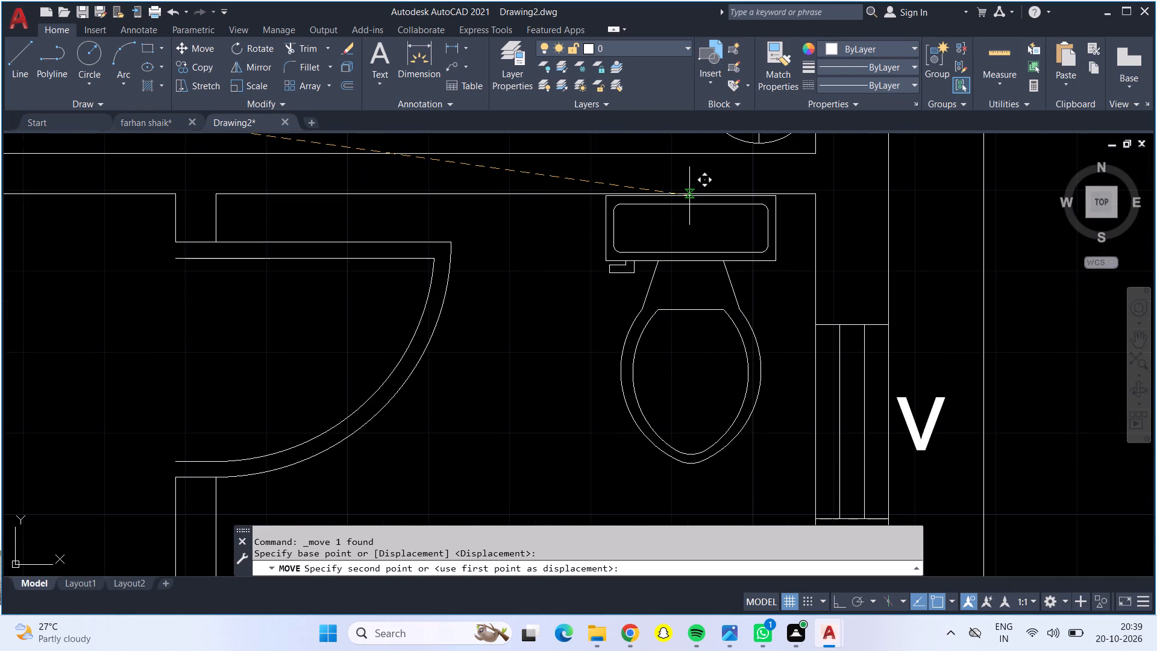
{"action": "left_click", "coordinate": [687, 196]}
{"action": "scroll", "coordinate": [668, 206], "scroll_direction": "down", "scroll_amount": 3}
{"action": "scroll", "coordinate": [275, 175], "scroll_direction": "down", "scroll_amount": 3}
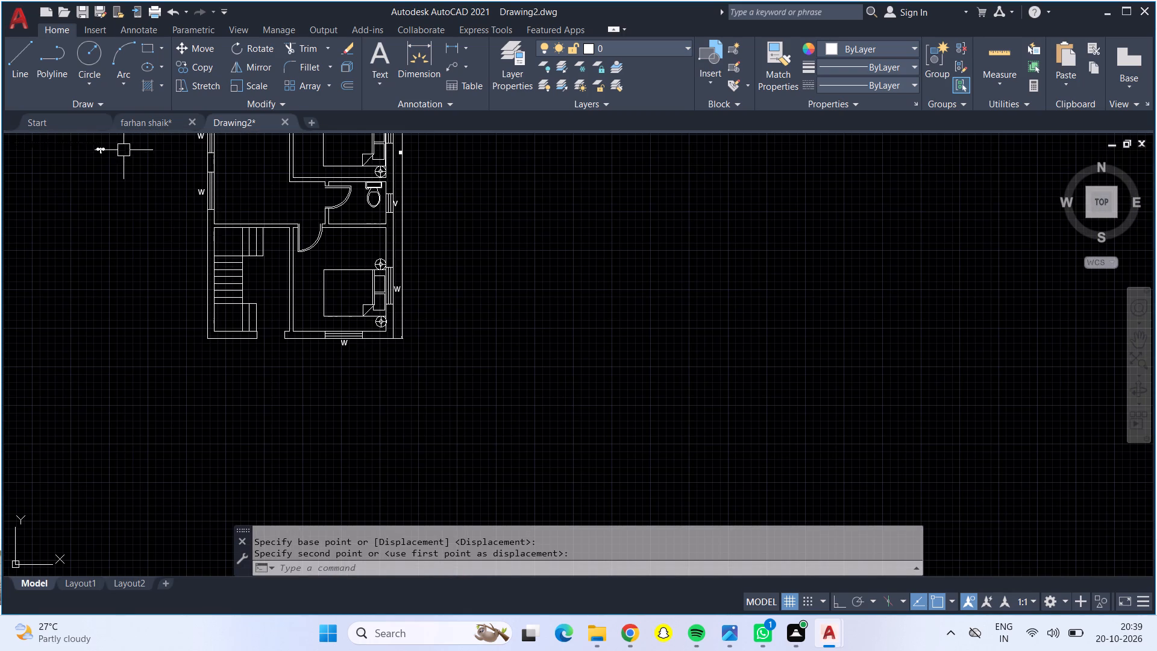
Move the faucet block into the toilet room, with its spout end at the inner face of the lower wall.
{"action": "left_click", "coordinate": [95, 148]}
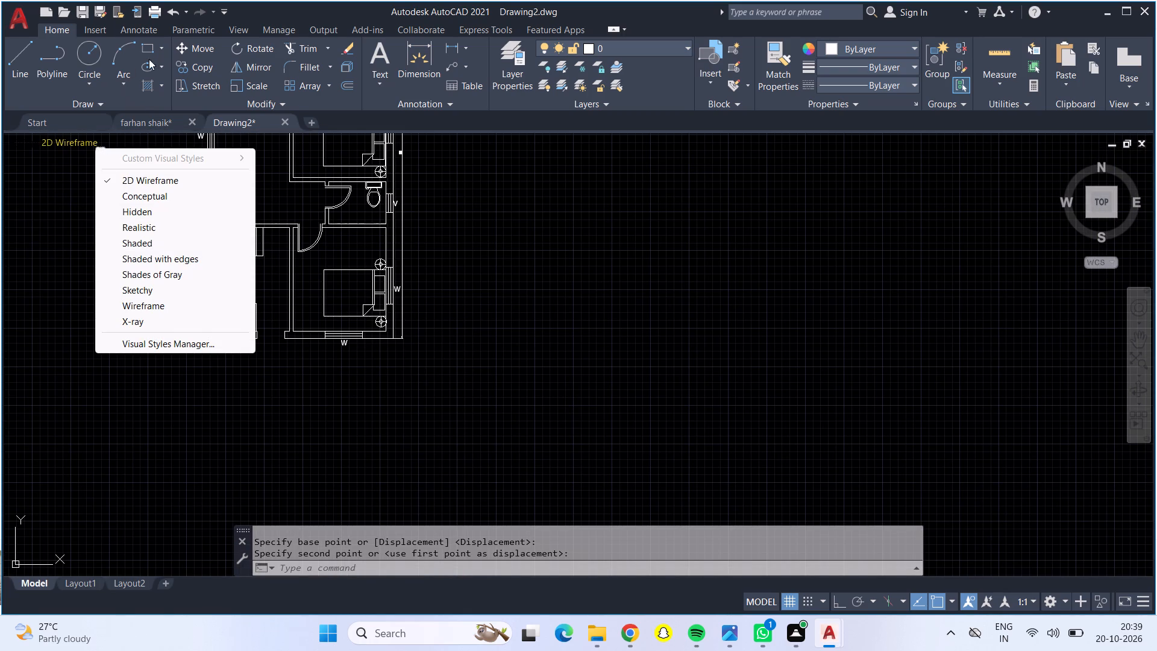
{"action": "left_click", "coordinate": [201, 45]}
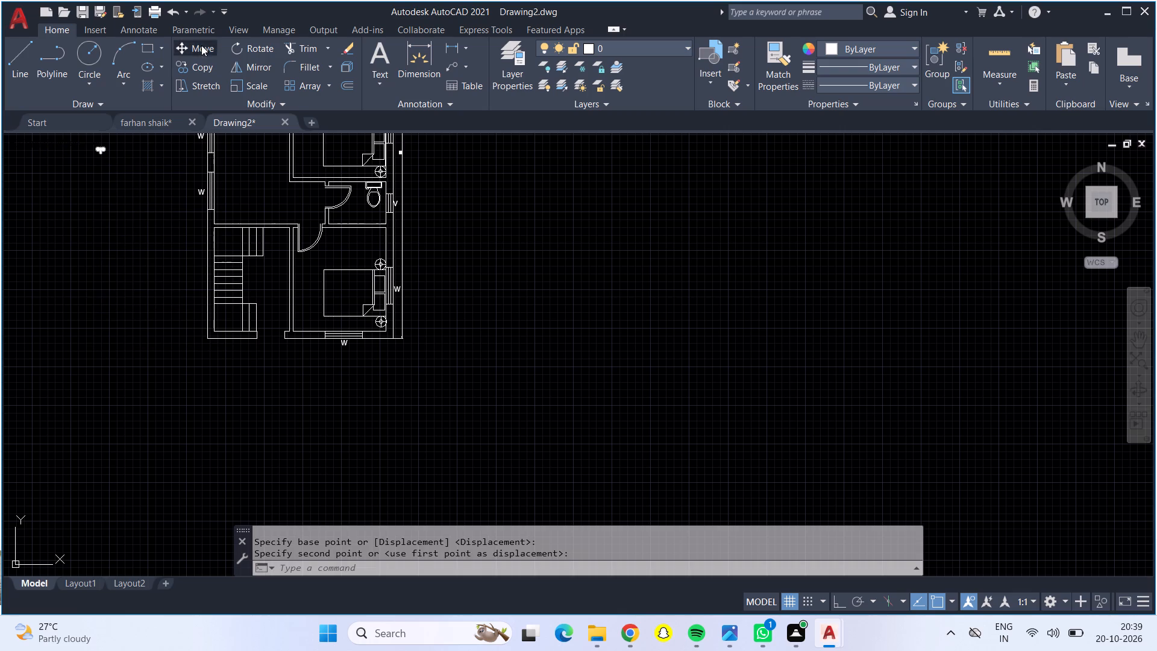
{"action": "key", "text": "Escape"}
{"action": "left_click", "coordinate": [104, 149]}
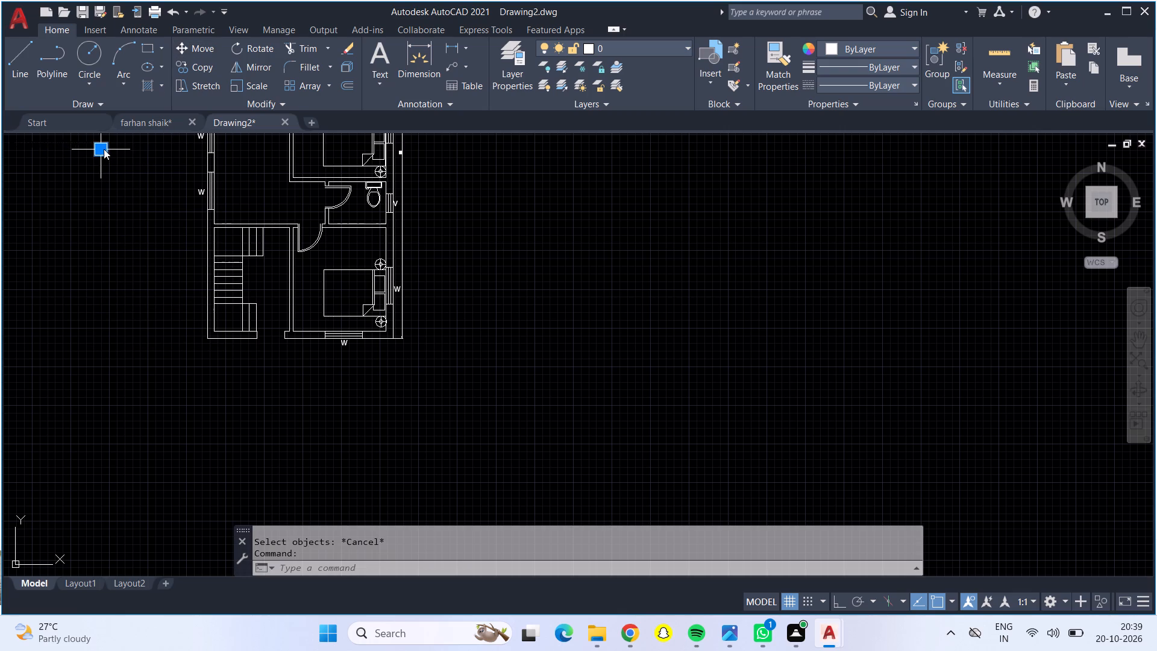
{"action": "left_click", "coordinate": [207, 45]}
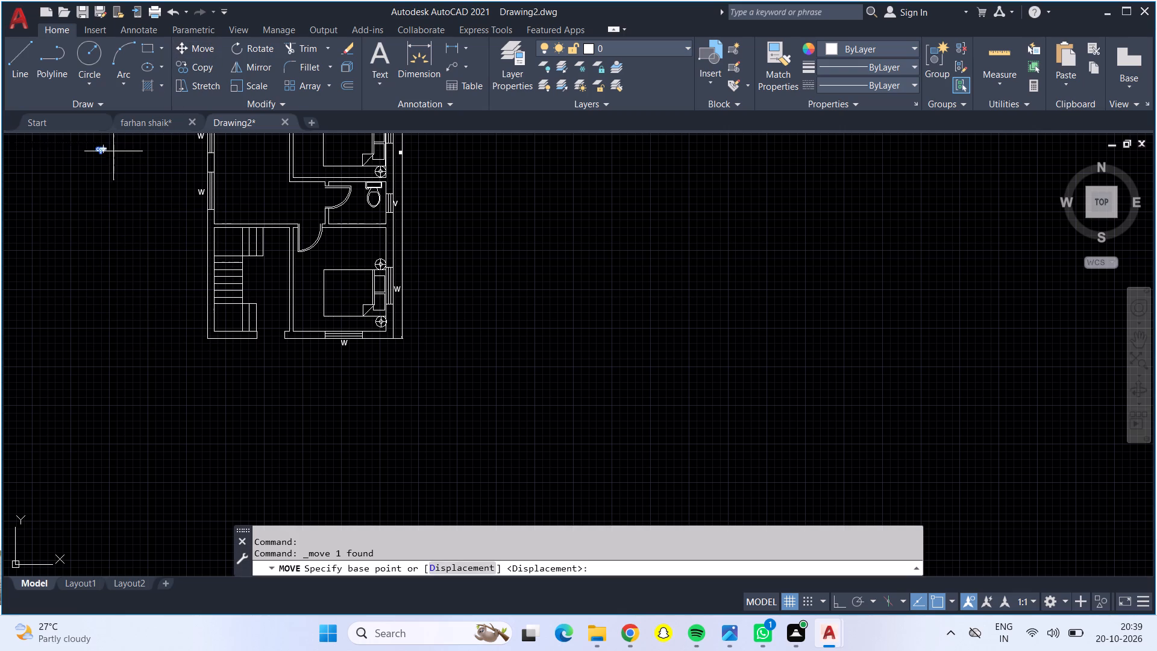
{"action": "left_click", "coordinate": [107, 151]}
{"action": "scroll", "coordinate": [346, 218], "scroll_direction": "up", "scroll_amount": 4}
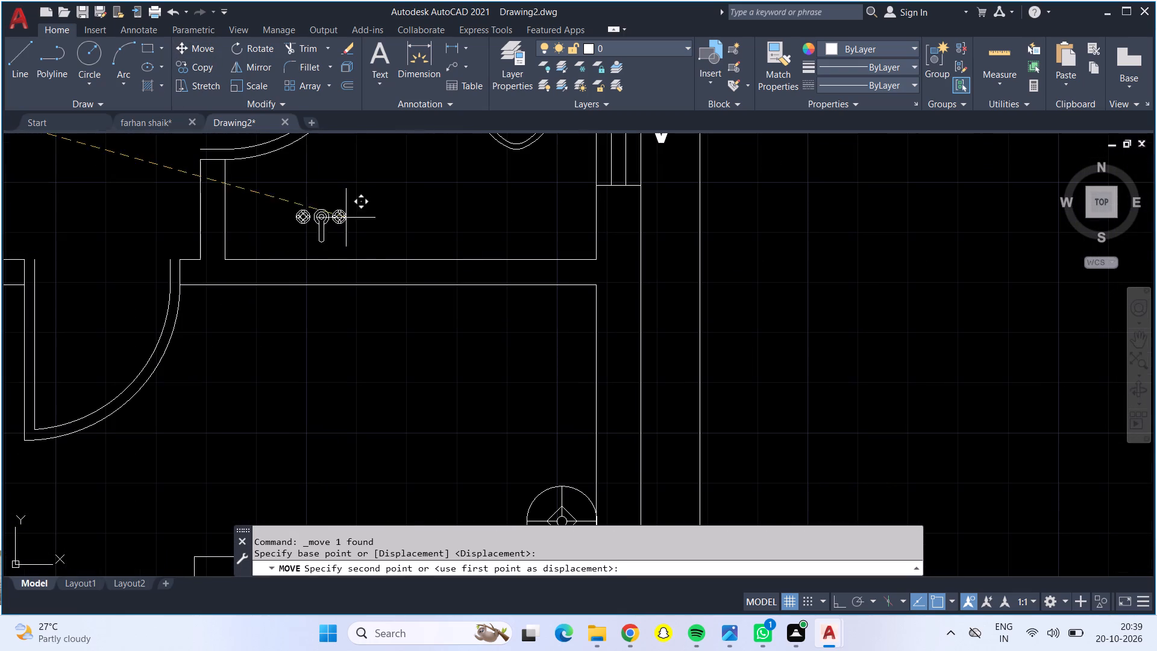
{"action": "left_click", "coordinate": [415, 235]}
{"action": "scroll", "coordinate": [415, 235], "scroll_direction": "down", "scroll_amount": 2}
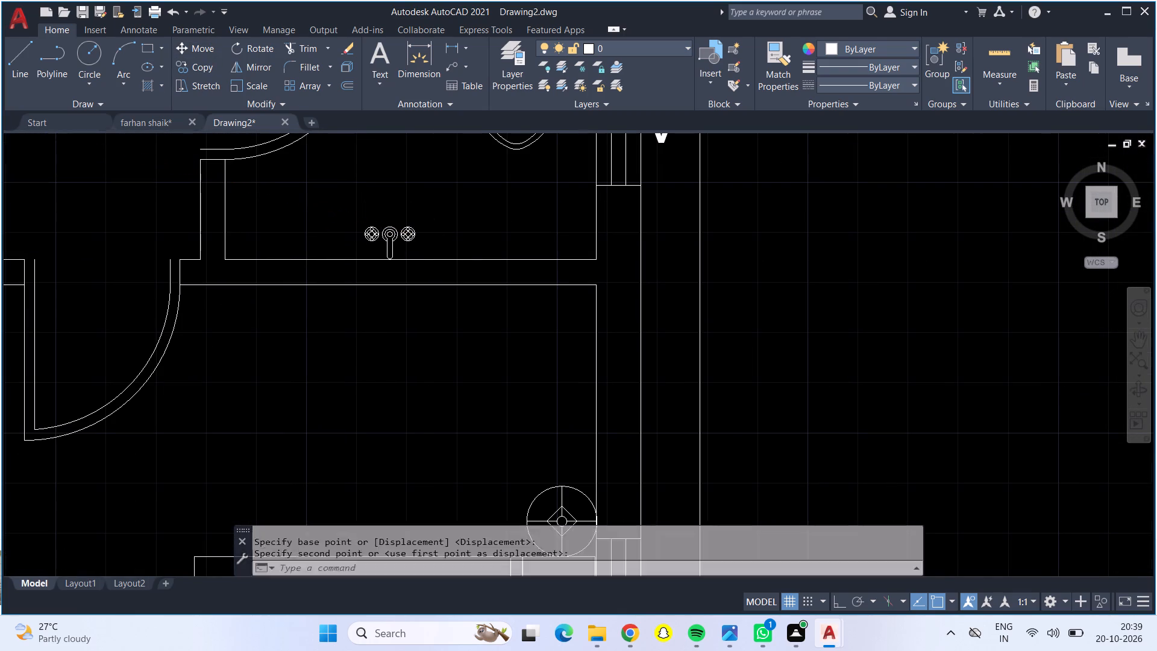
{"action": "scroll", "coordinate": [415, 235], "scroll_direction": "down", "scroll_amount": 2}
{"action": "scroll", "coordinate": [295, 209], "scroll_direction": "down", "scroll_amount": 2}
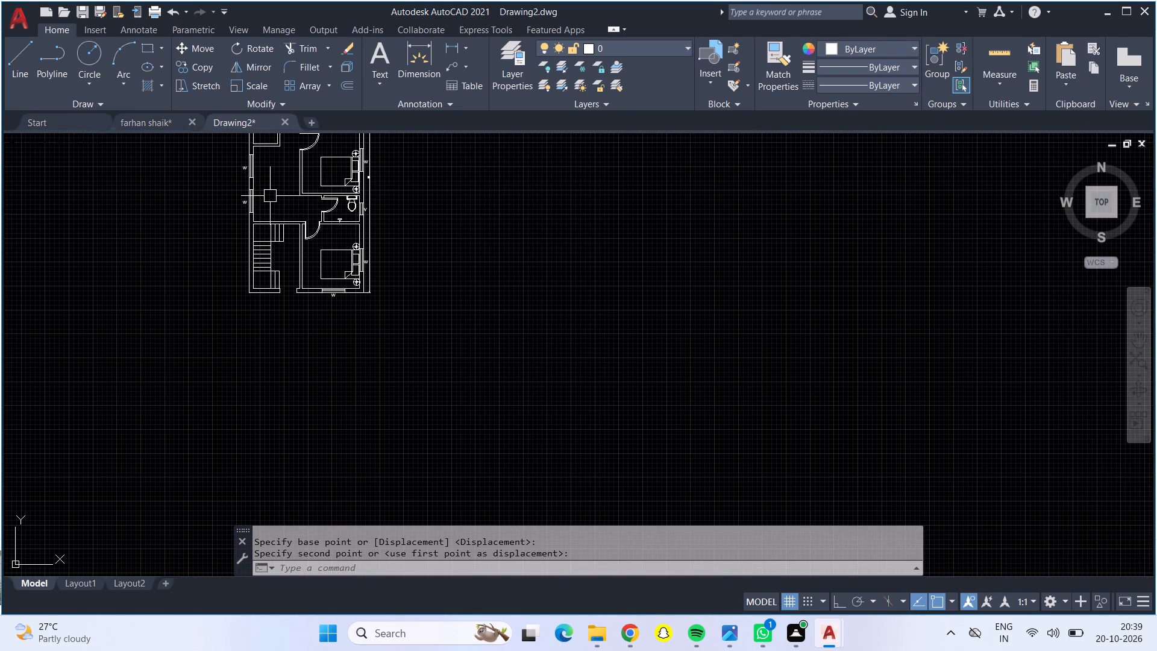
With Ortho on, draw a line 3" left from the inner corner above the staircase and straight up across the wall thickness.
{"action": "middle_click_drag", "start_coordinate": [272, 196], "coordinate": [354, 310]}
{"action": "scroll", "coordinate": [356, 312], "scroll_direction": "up", "scroll_amount": 4}
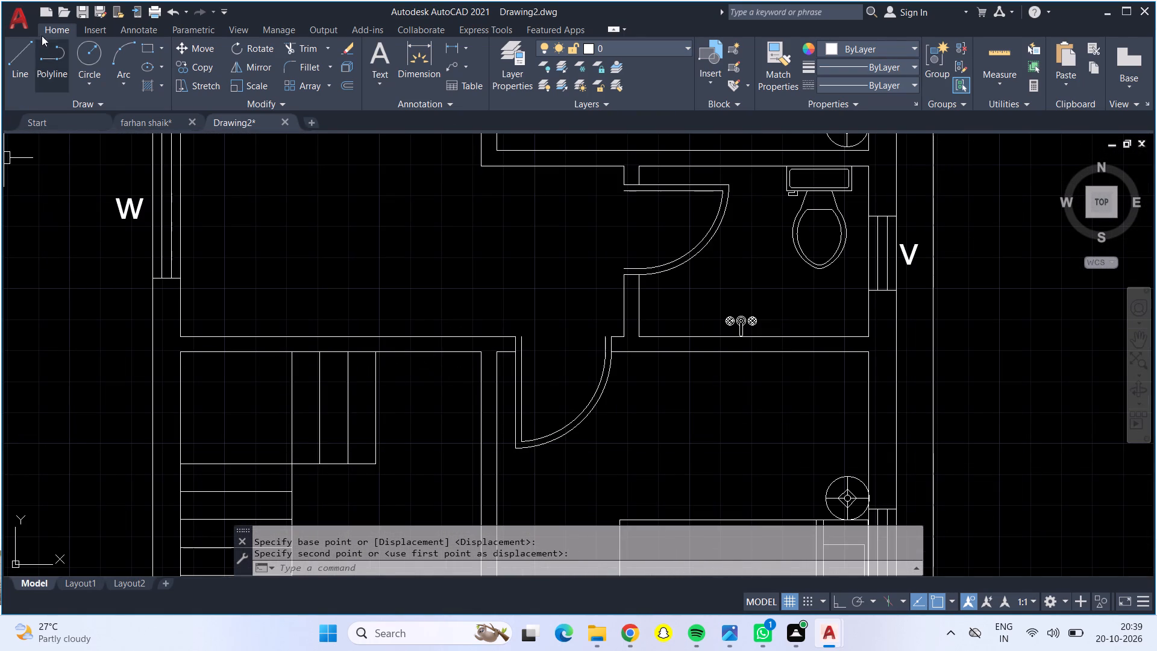
{"action": "left_click", "coordinate": [27, 48]}
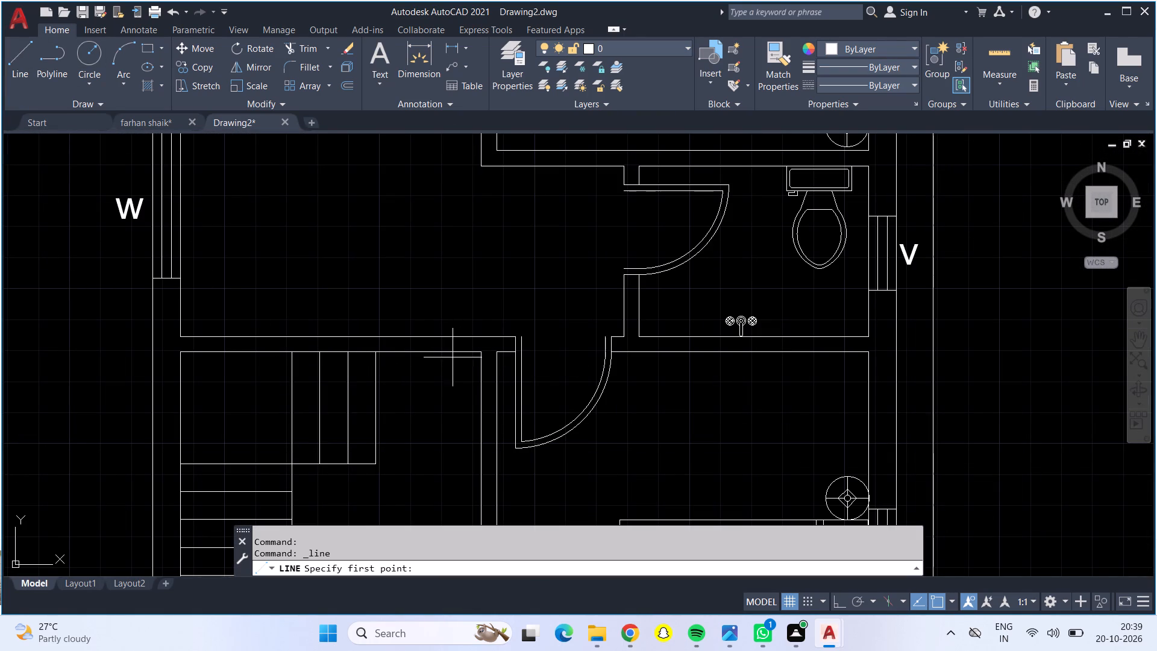
{"action": "scroll", "coordinate": [437, 357], "scroll_direction": "up", "scroll_amount": 2}
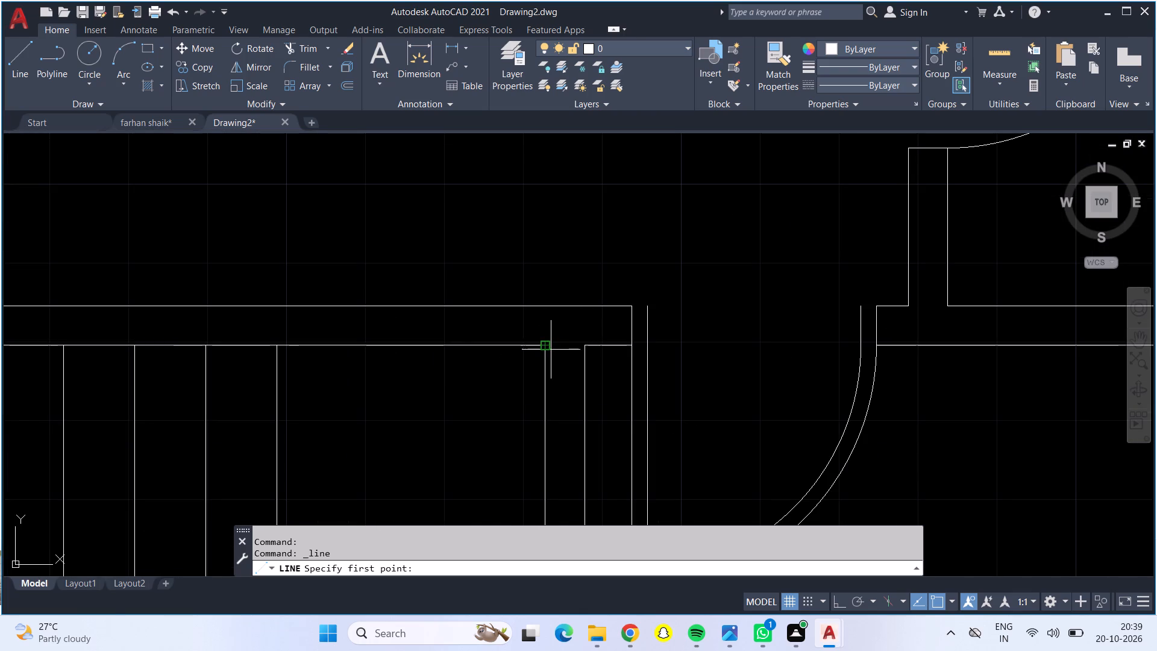
{"action": "left_click", "coordinate": [548, 346]}
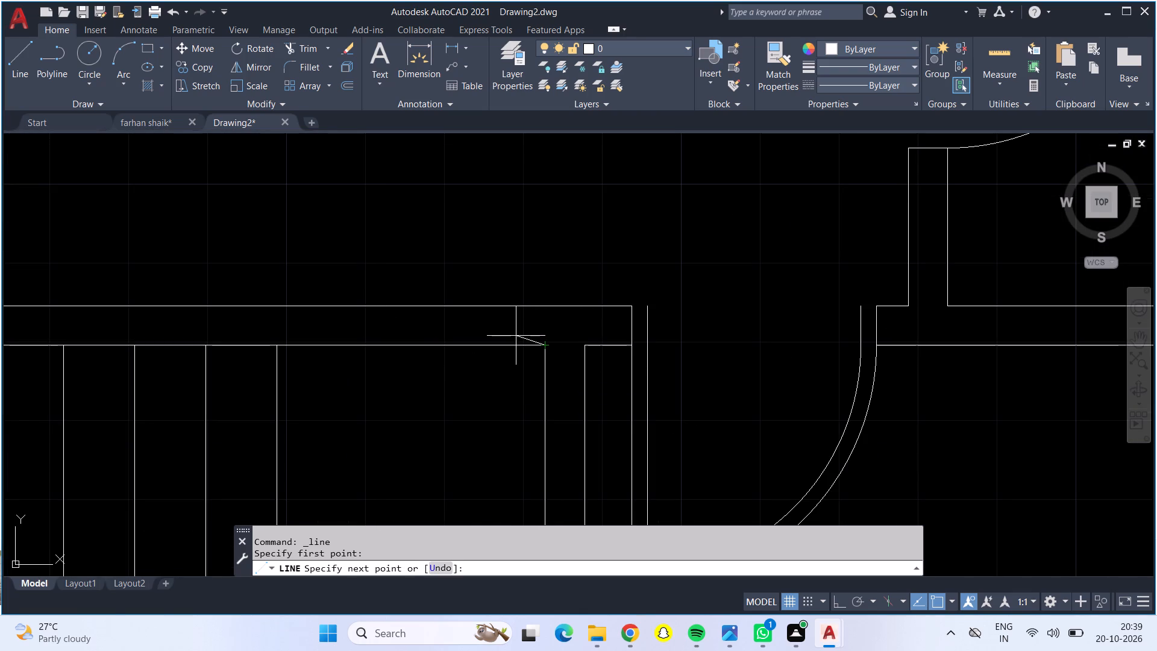
{"action": "key", "text": "F8"}
{"action": "type", "text": "3\""}
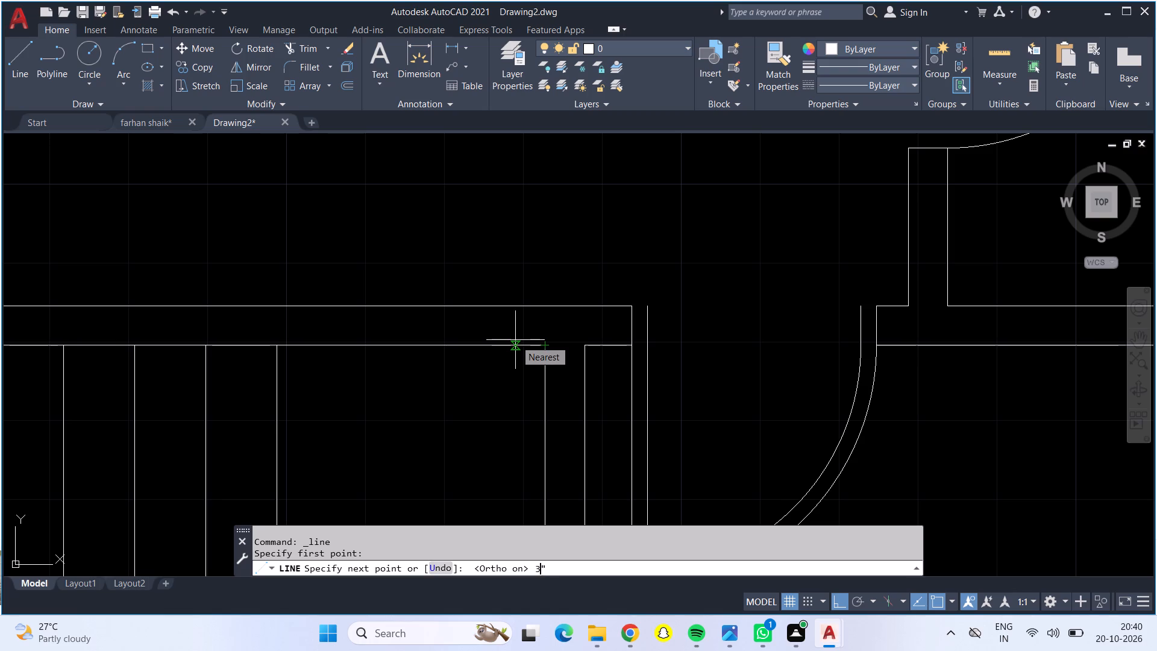
{"action": "key", "text": "Return"}
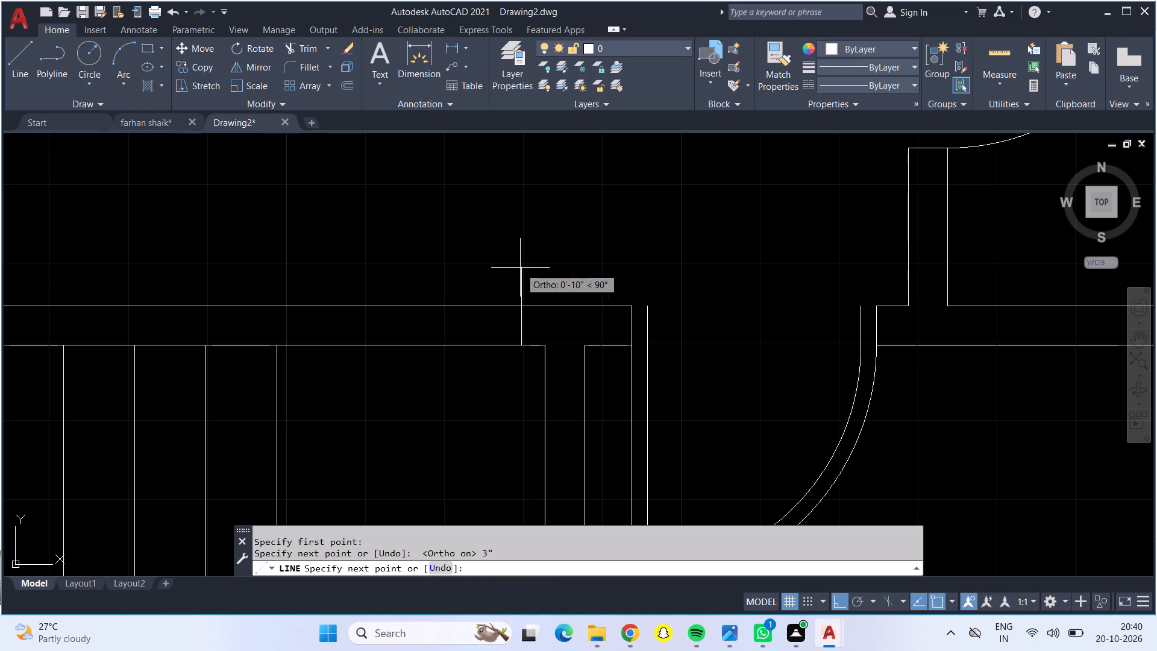
{"action": "left_click", "coordinate": [522, 306]}
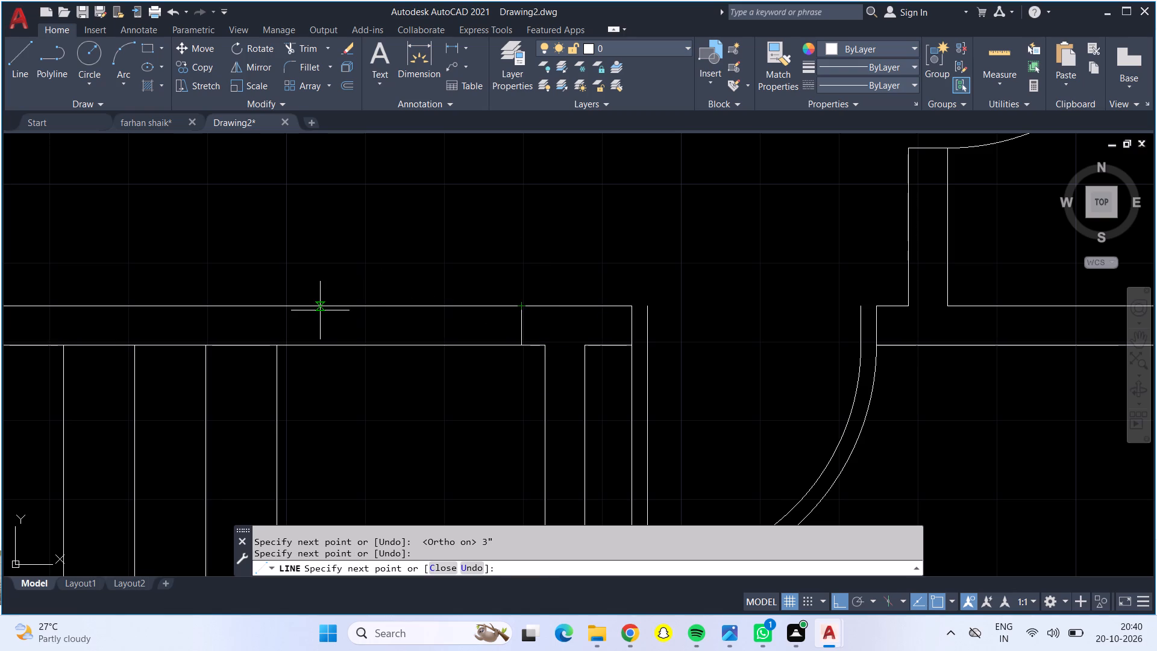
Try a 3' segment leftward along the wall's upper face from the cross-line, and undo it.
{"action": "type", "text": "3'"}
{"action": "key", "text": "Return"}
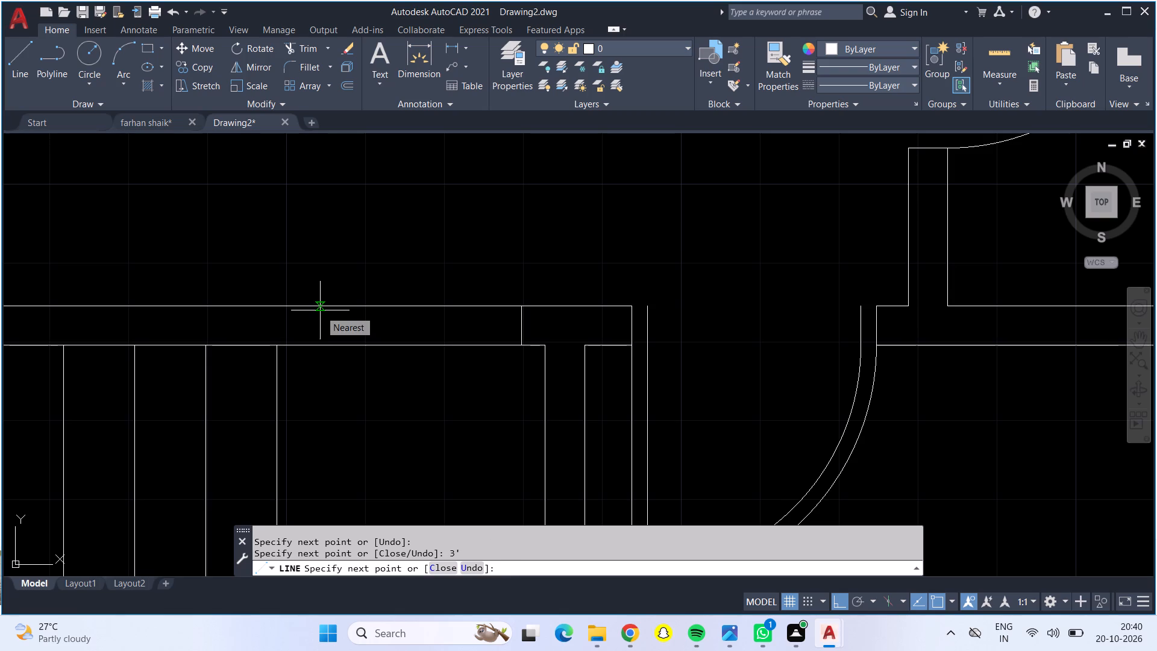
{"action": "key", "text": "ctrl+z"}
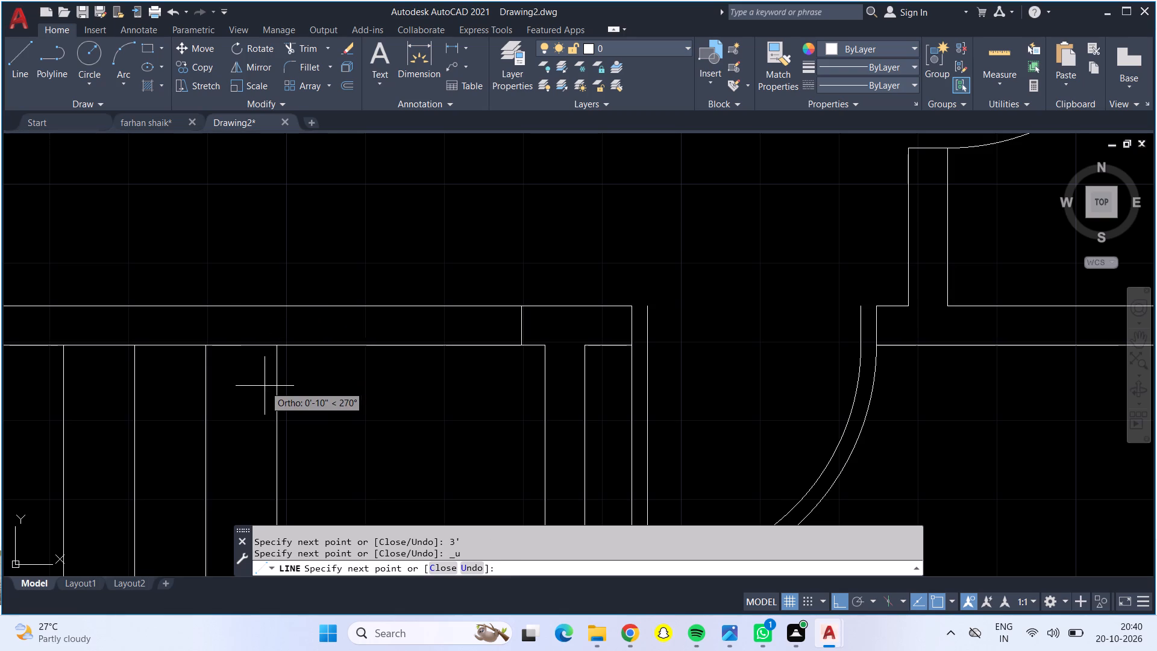
Continue the line left along the wall's upper face by 2' and 6", down across the wall, and back to the first cross-line.
{"action": "type", "text": "2'"}
{"action": "key", "text": "Return"}
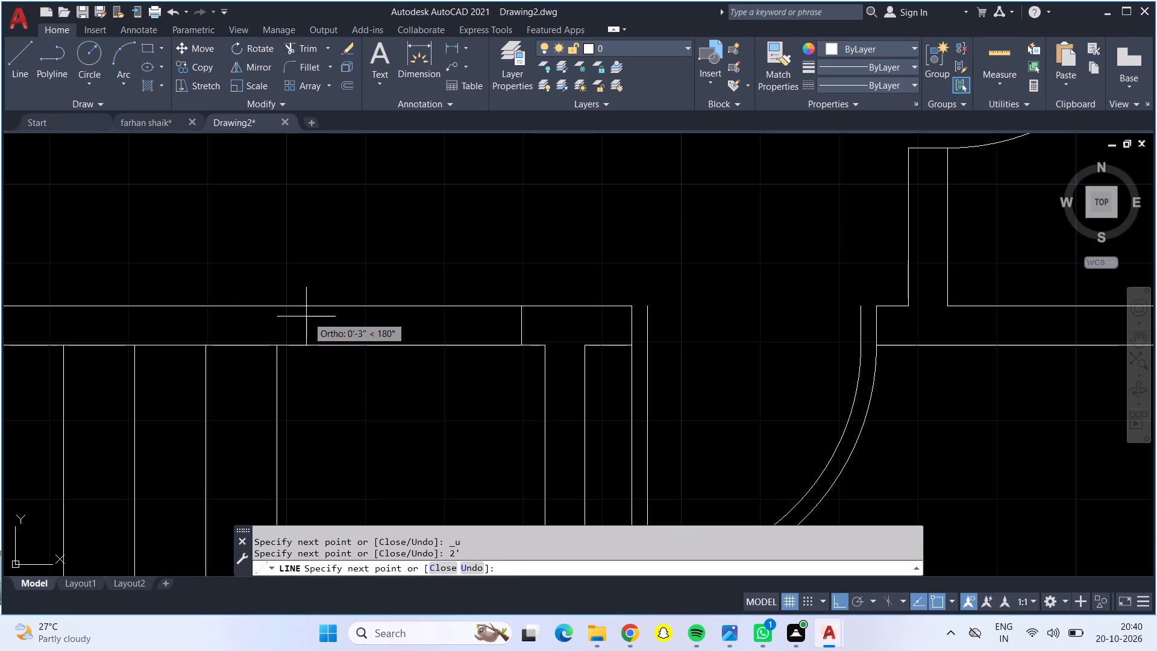
{"action": "type", "text": "6\""}
{"action": "key", "text": "Return"}
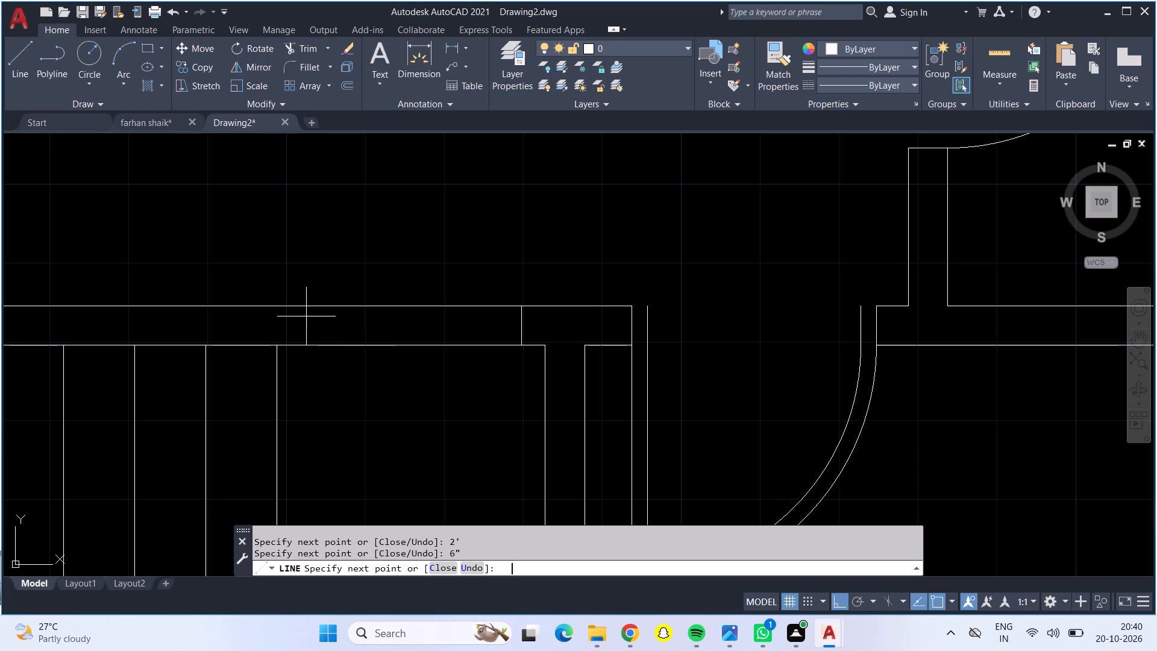
{"action": "left_click", "coordinate": [288, 344]}
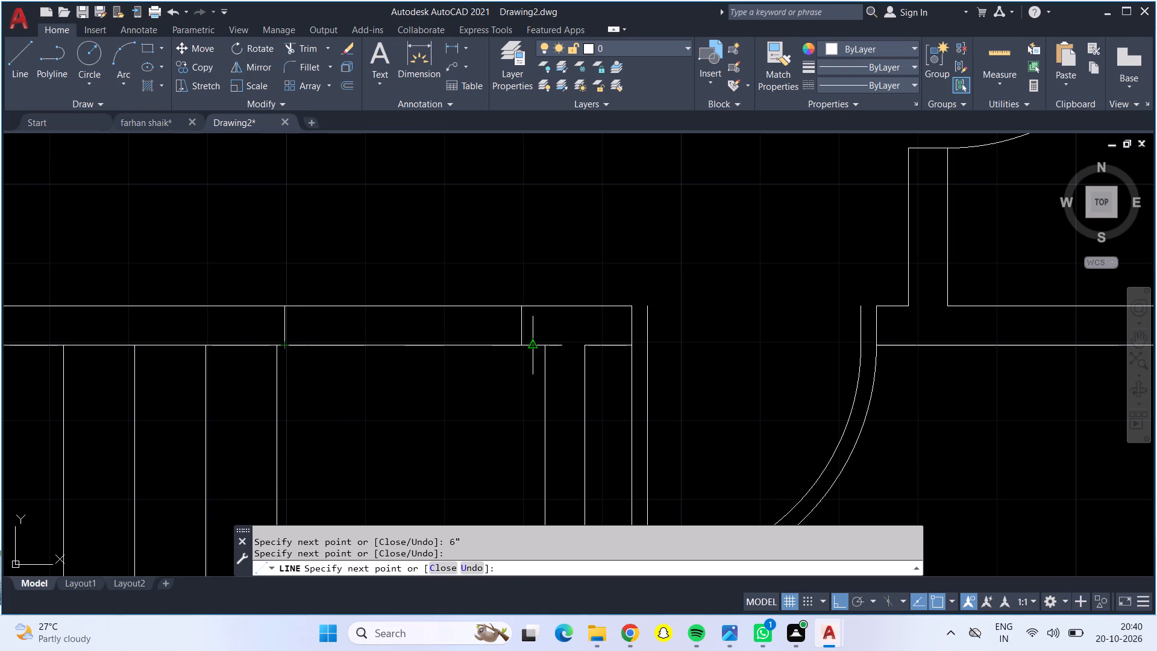
{"action": "left_click", "coordinate": [519, 339]}
{"action": "key", "text": "Return"}
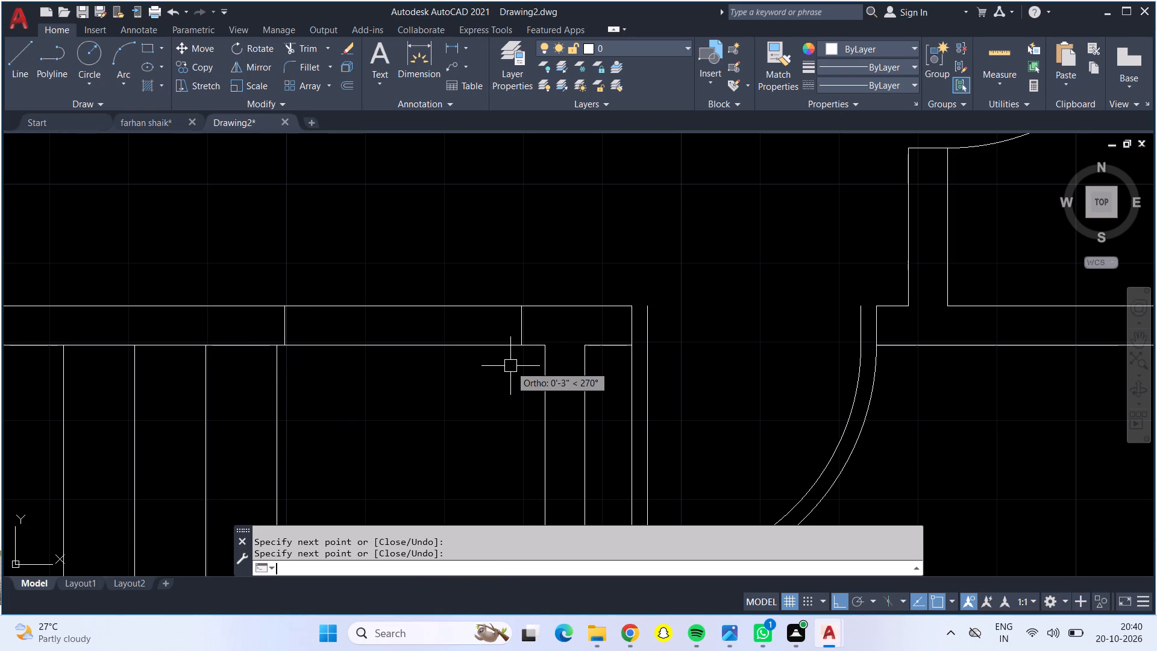
Draw a 2'6" line straight up from the upper end of each of the two cross-lines in the wall above the stairs.
{"action": "left_click", "coordinate": [13, 74]}
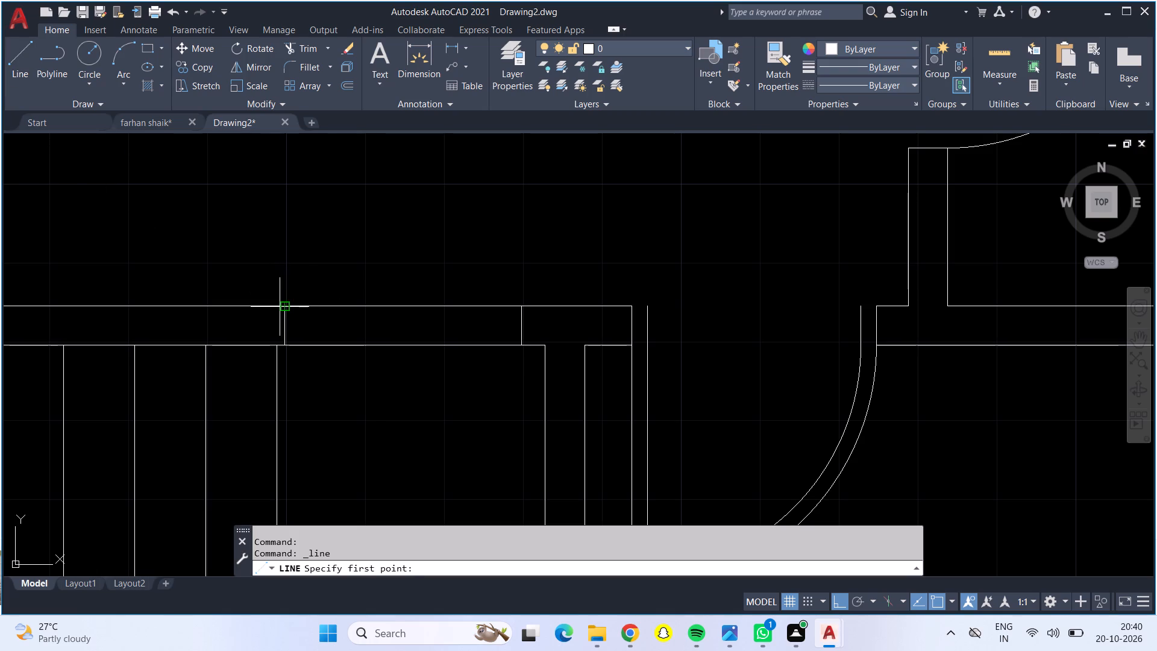
{"action": "left_click", "coordinate": [282, 308]}
{"action": "type", "text": "2'6\""}
{"action": "key", "text": "Return"}
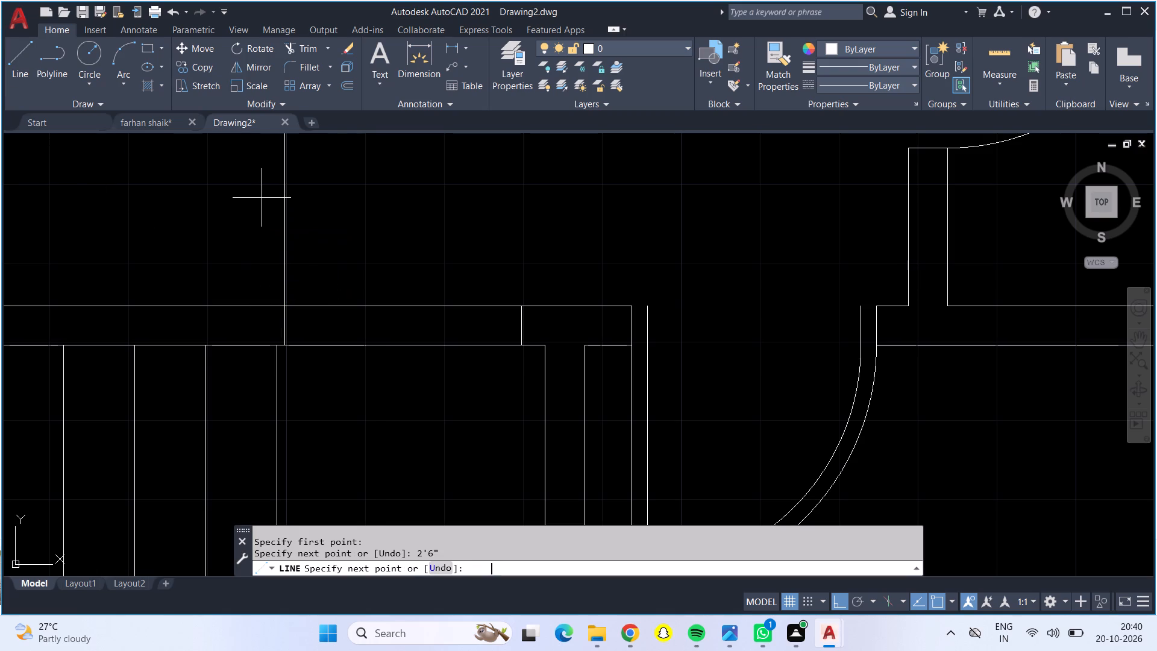
{"action": "key", "text": "Return"}
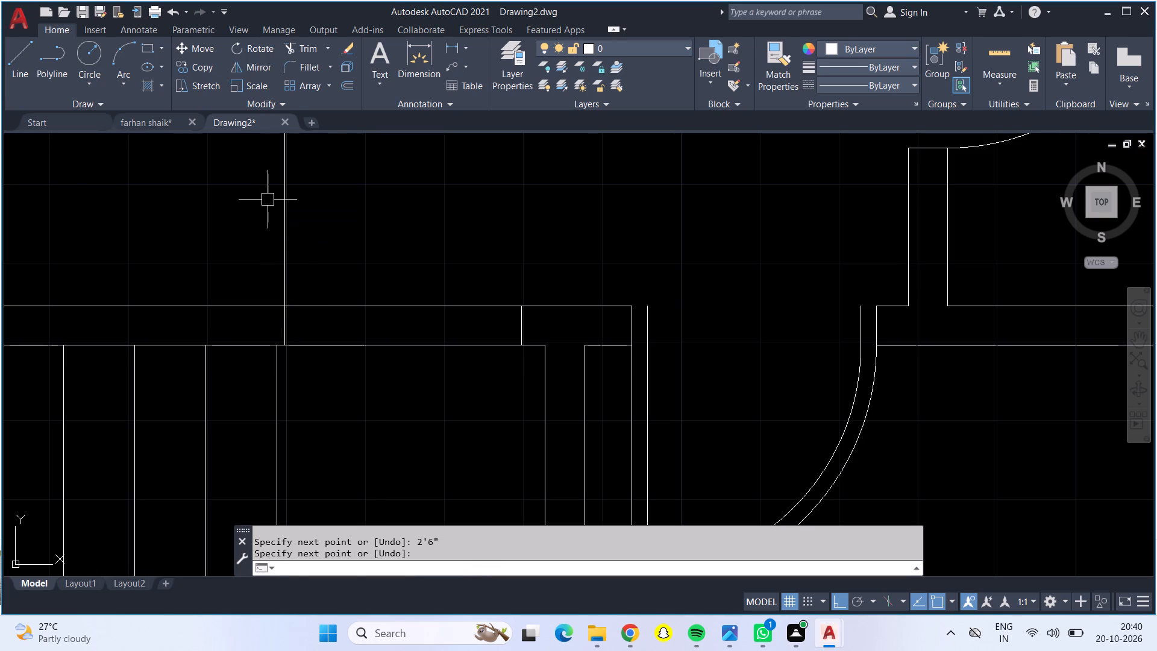
{"action": "key", "text": "l"}
{"action": "key", "text": "Return"}
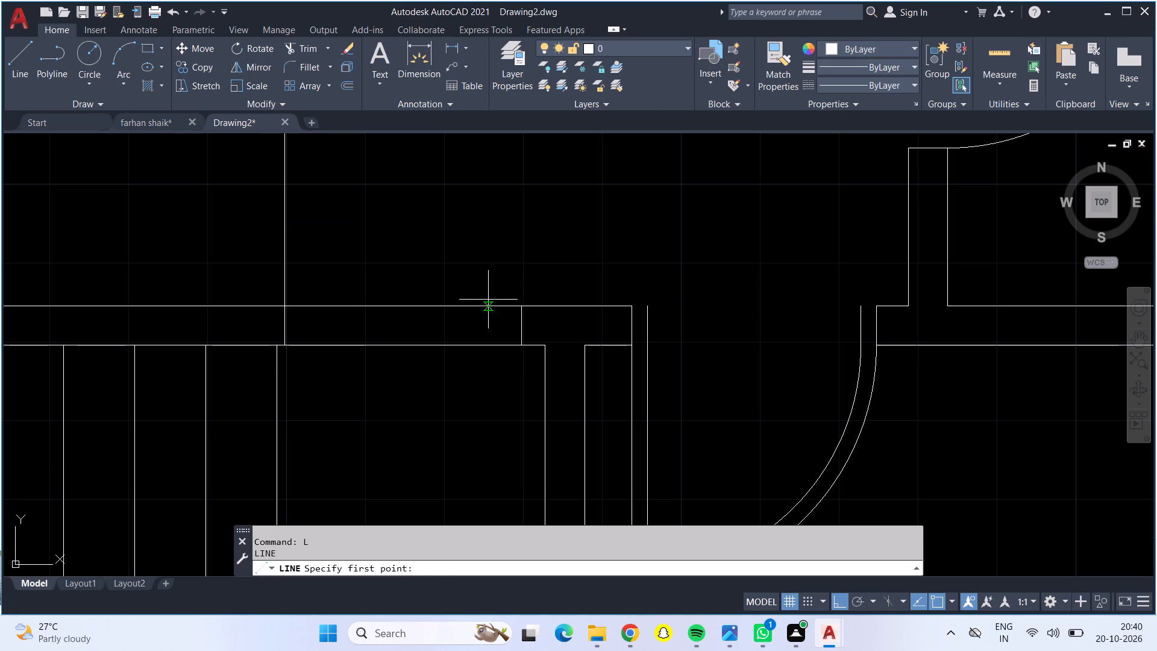
{"action": "left_click_drag", "start_coordinate": [521, 305], "coordinate": [515, 301]}
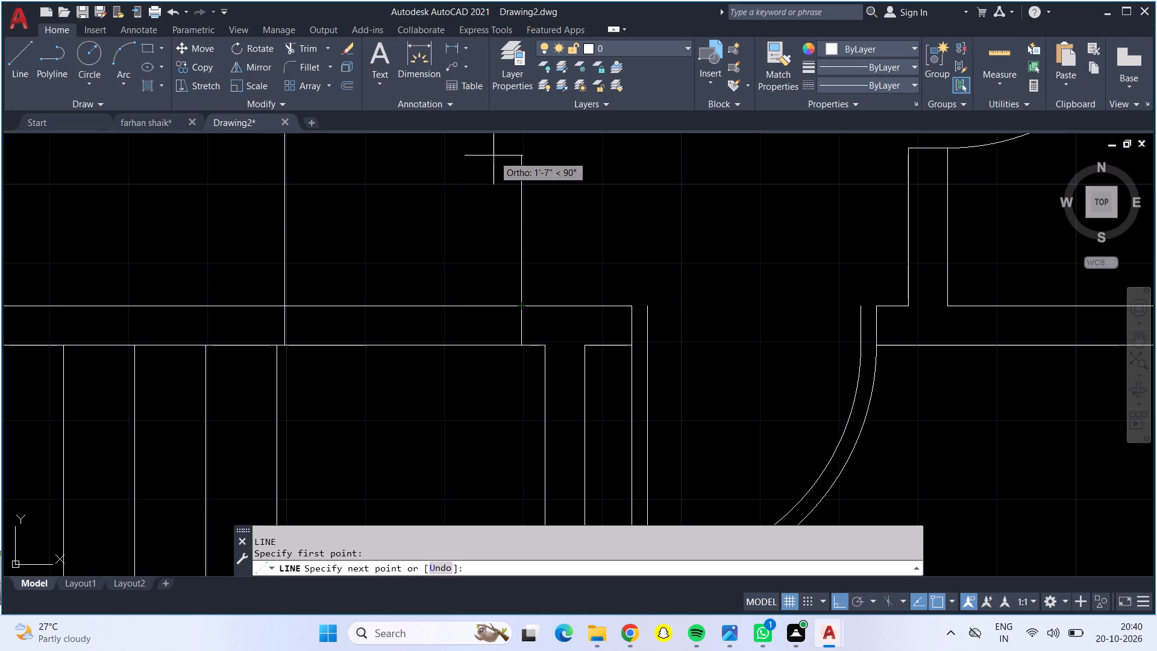
{"action": "type", "text": "2'6\""}
{"action": "key", "text": "Return"}
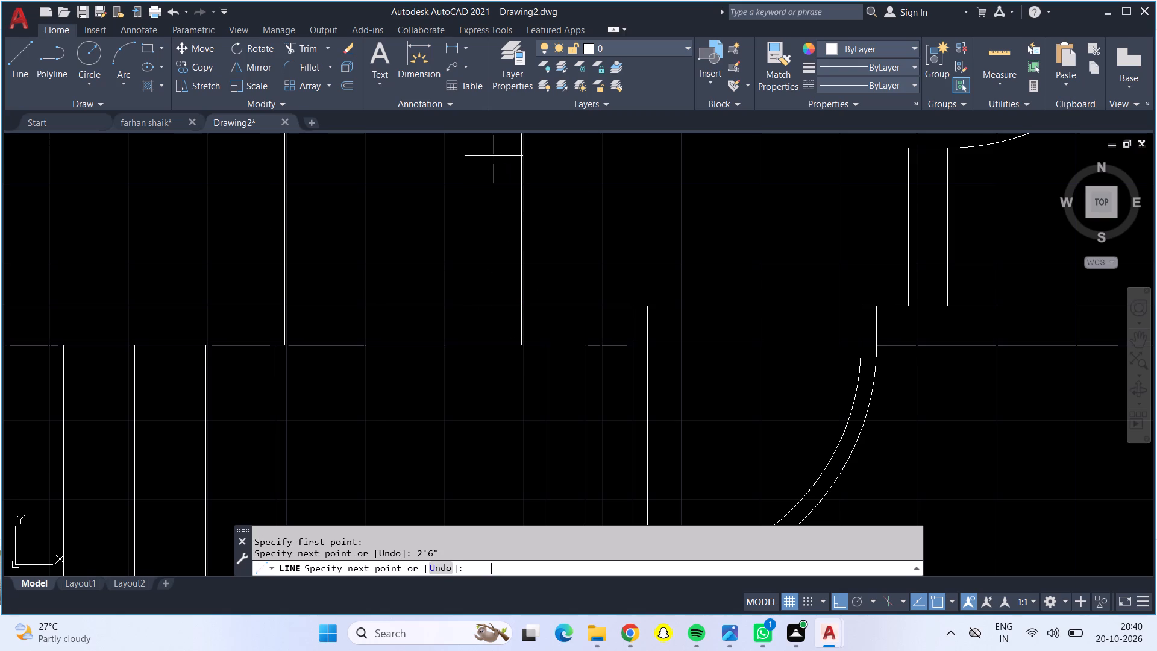
{"action": "key", "text": "Return"}
{"action": "scroll", "coordinate": [480, 149], "scroll_direction": "down", "scroll_amount": 1}
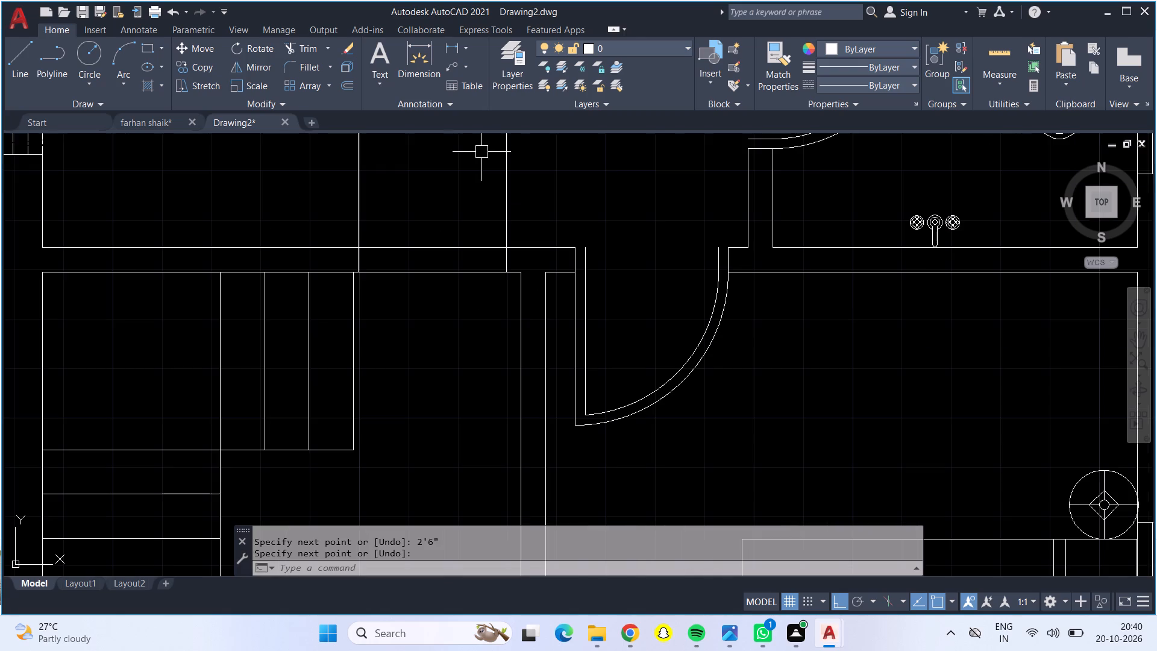
{"action": "middle_click_drag", "start_coordinate": [482, 157], "coordinate": [502, 318]}
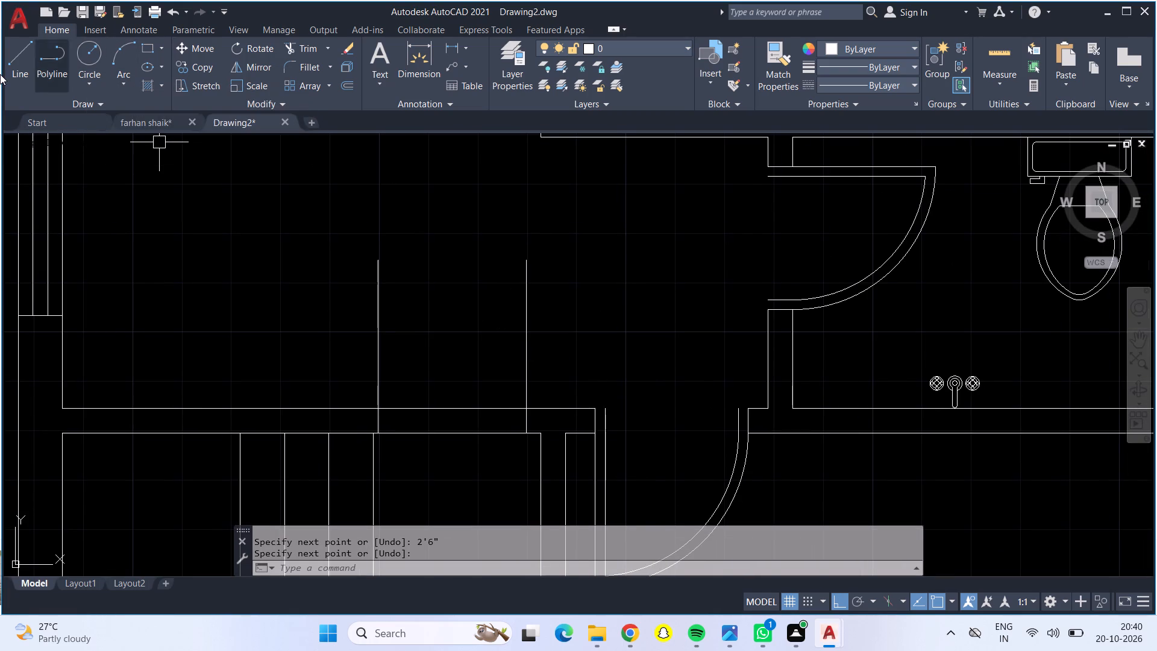
{"action": "scroll", "coordinate": [447, 400], "scroll_direction": "up", "scroll_amount": 2}
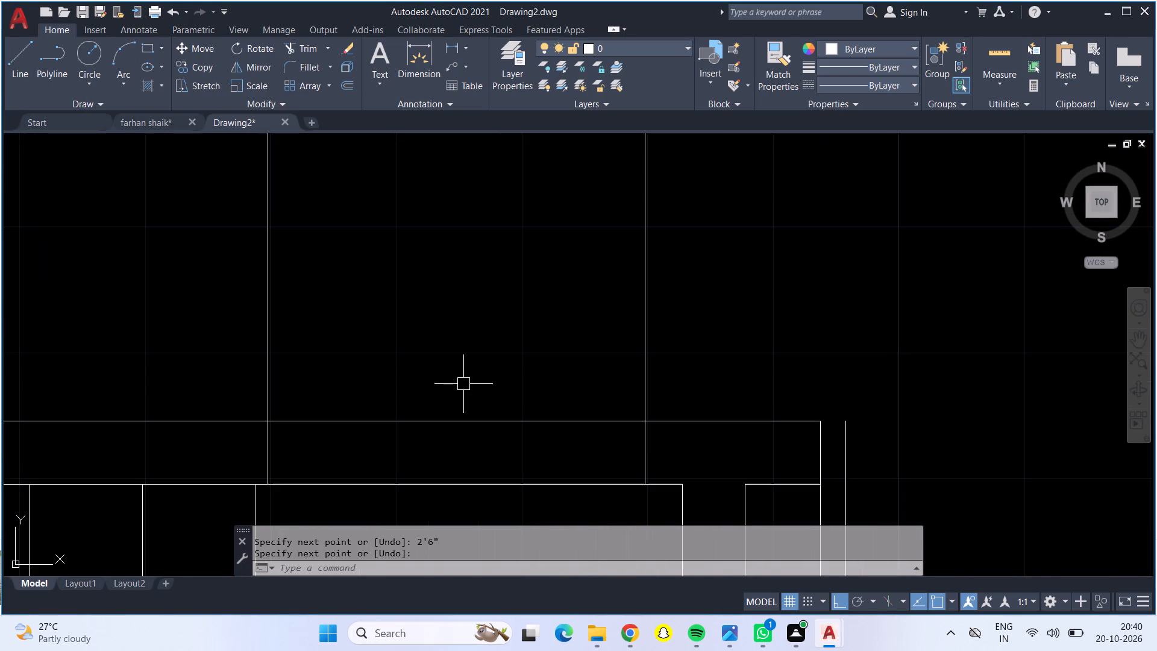
Draw two 2'6" radius circles centred where each vertical line meets the wall's upper face, each reaching the opposite line.
{"action": "scroll", "coordinate": [473, 377], "scroll_direction": "up", "scroll_amount": 1}
{"action": "key", "text": "Escape"}
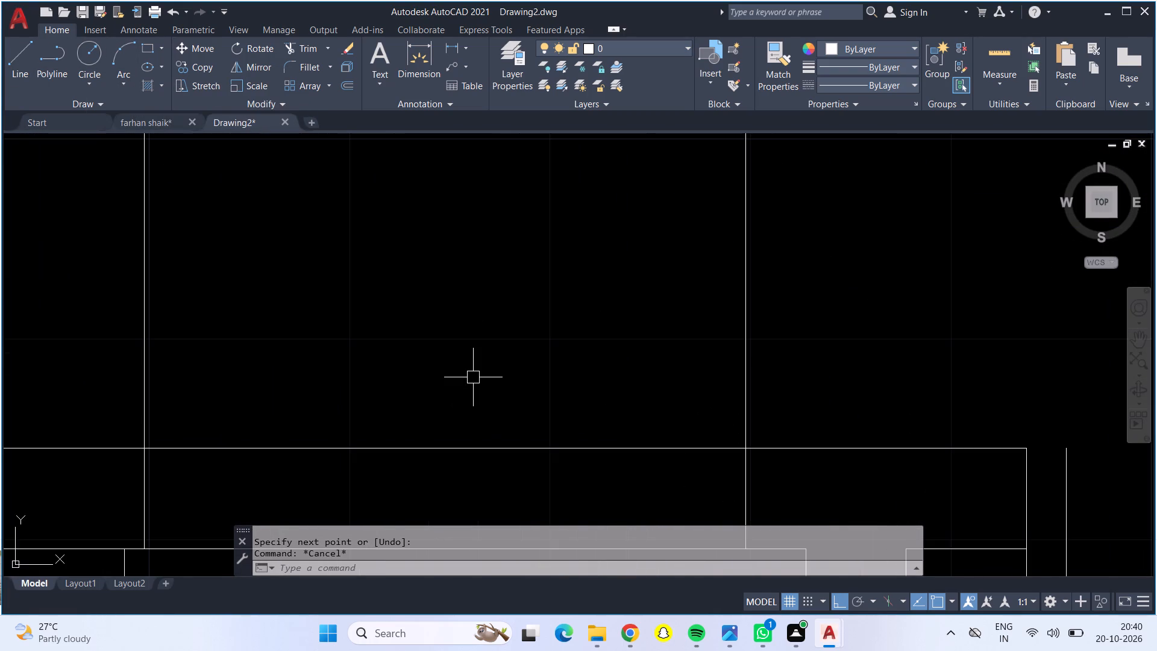
{"action": "scroll", "coordinate": [438, 392], "scroll_direction": "down", "scroll_amount": 2}
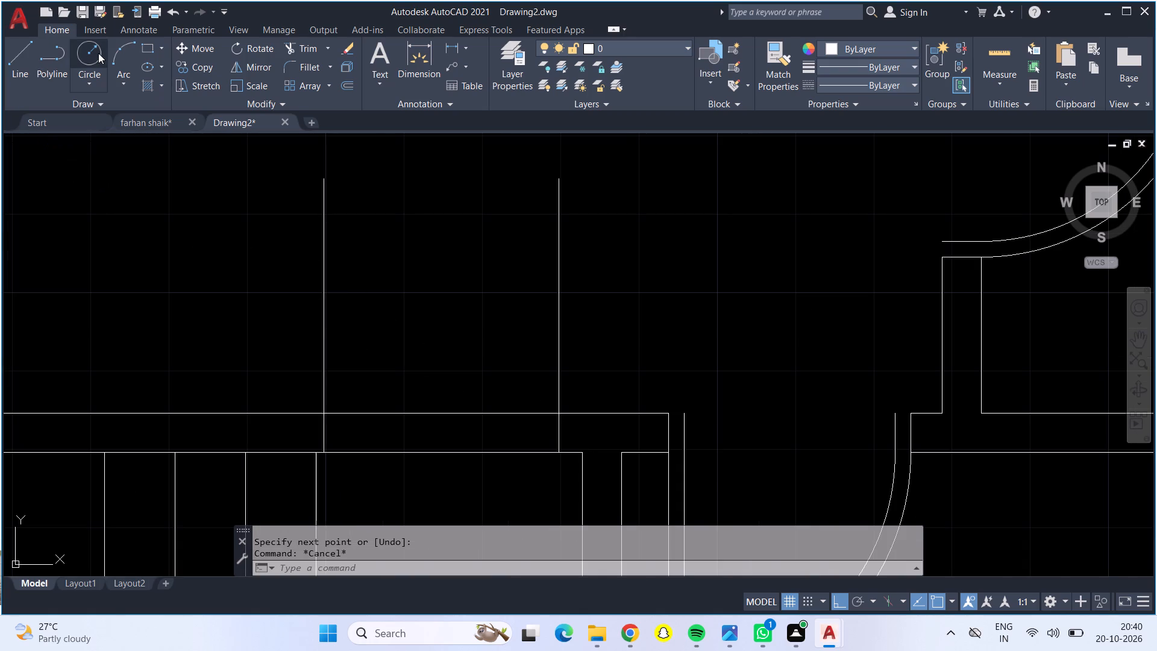
{"action": "left_click", "coordinate": [98, 53]}
{"action": "left_click_drag", "start_coordinate": [319, 414], "coordinate": [329, 417]}
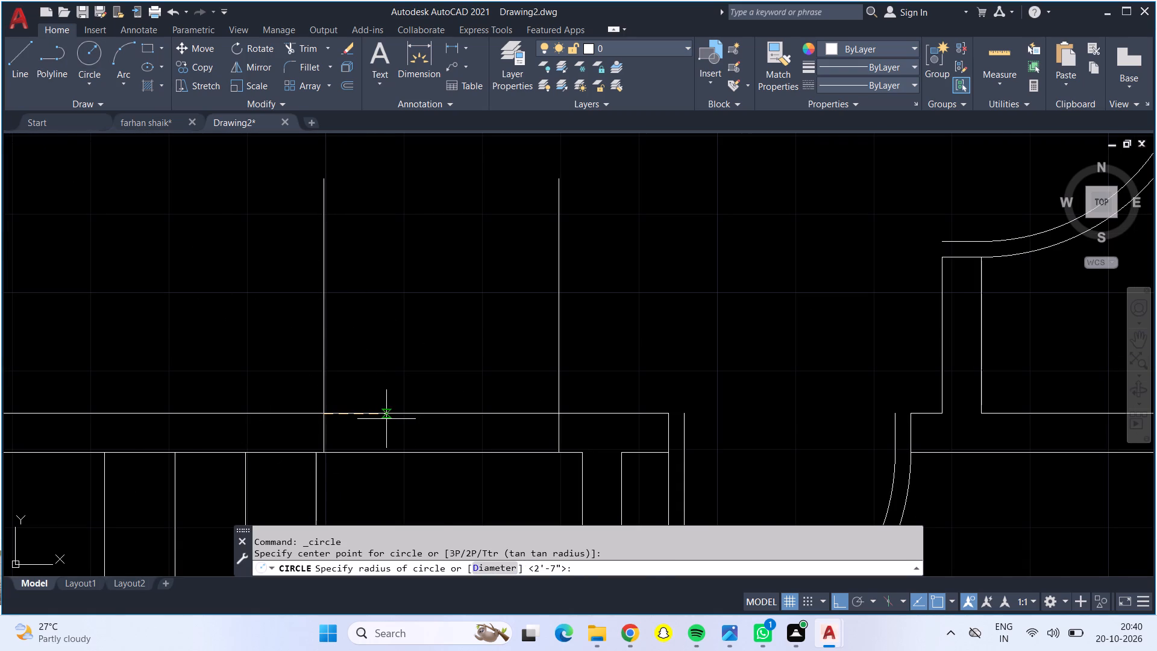
{"action": "left_click", "coordinate": [557, 417]}
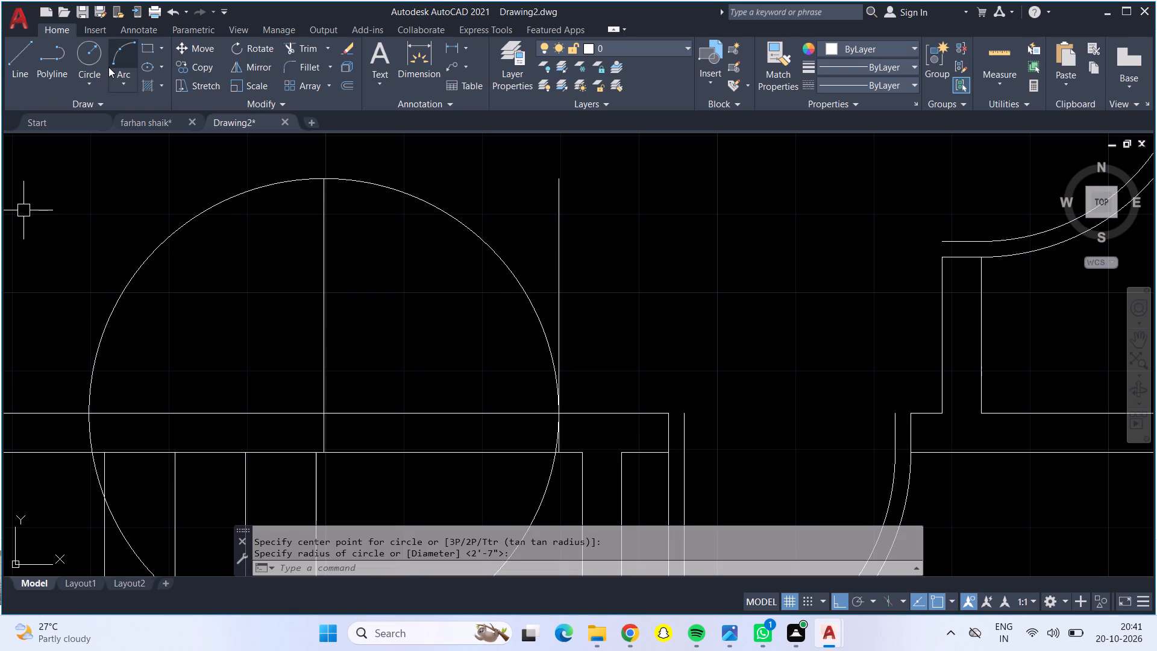
{"action": "left_click", "coordinate": [92, 57]}
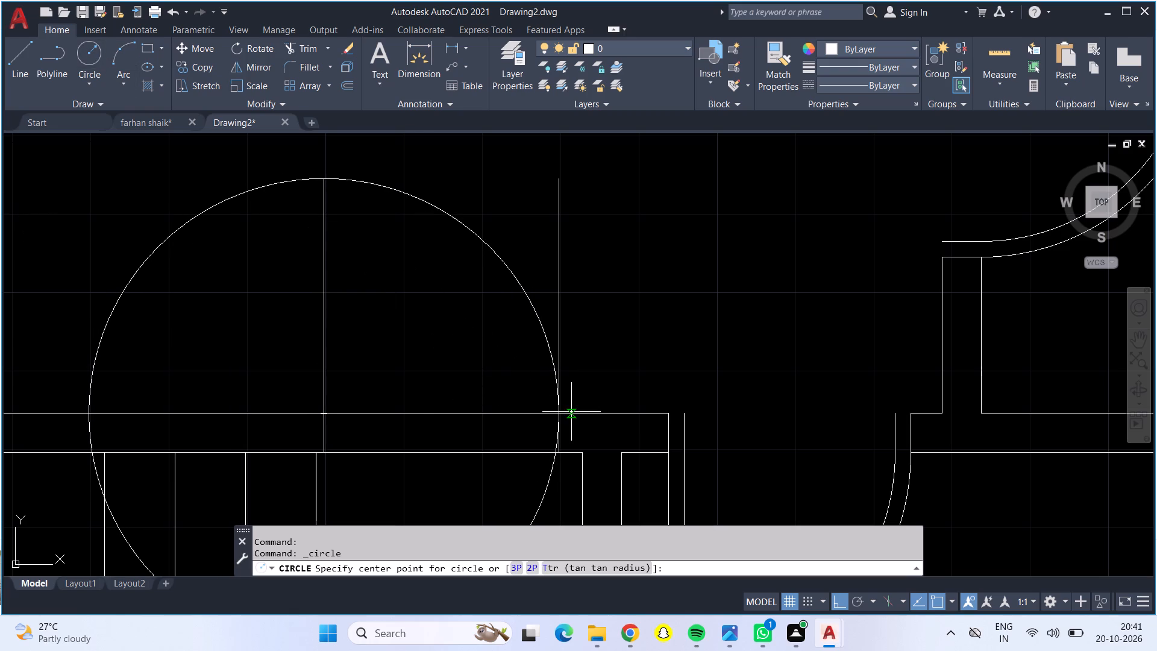
{"action": "left_click_drag", "start_coordinate": [563, 414], "coordinate": [495, 400]}
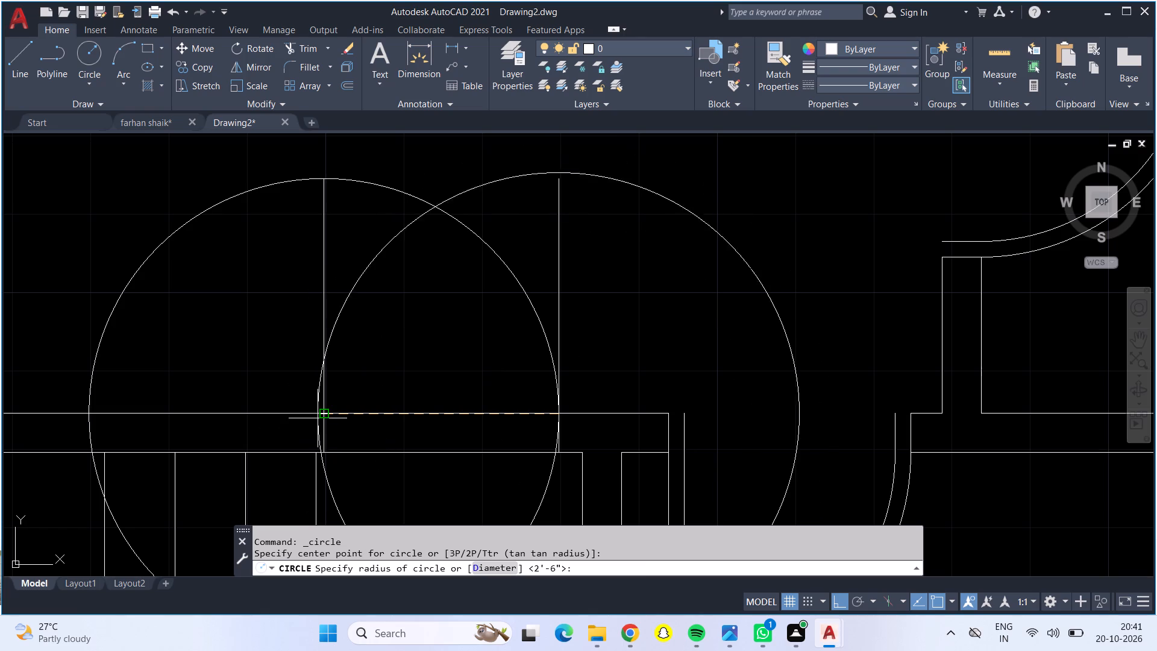
{"action": "left_click", "coordinate": [319, 418]}
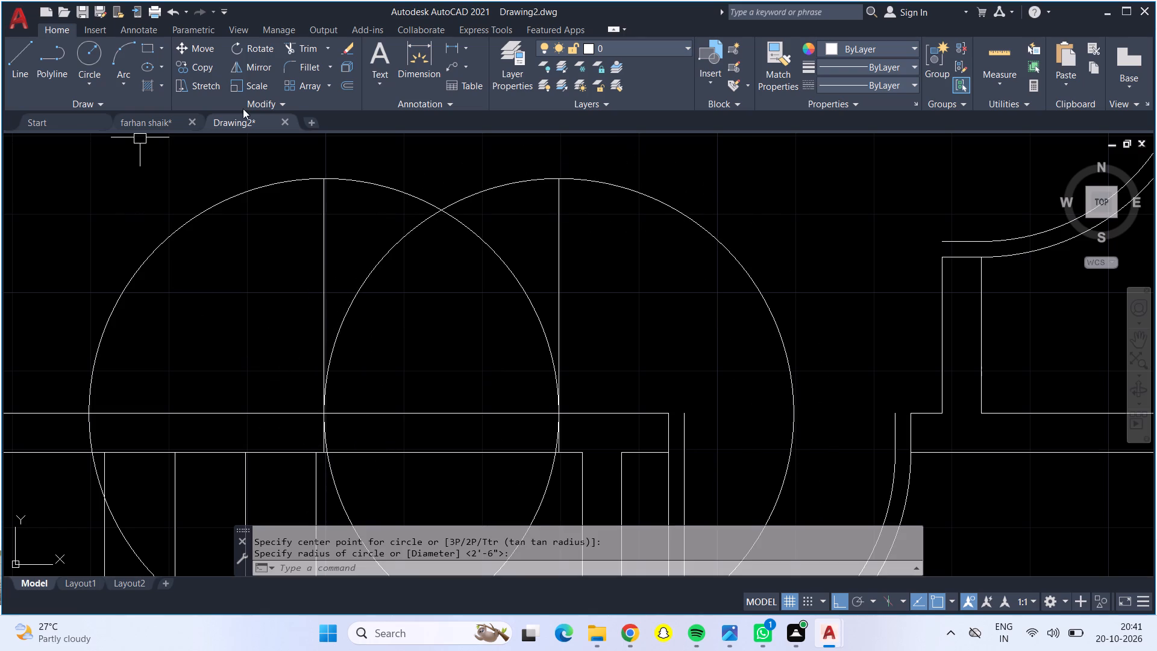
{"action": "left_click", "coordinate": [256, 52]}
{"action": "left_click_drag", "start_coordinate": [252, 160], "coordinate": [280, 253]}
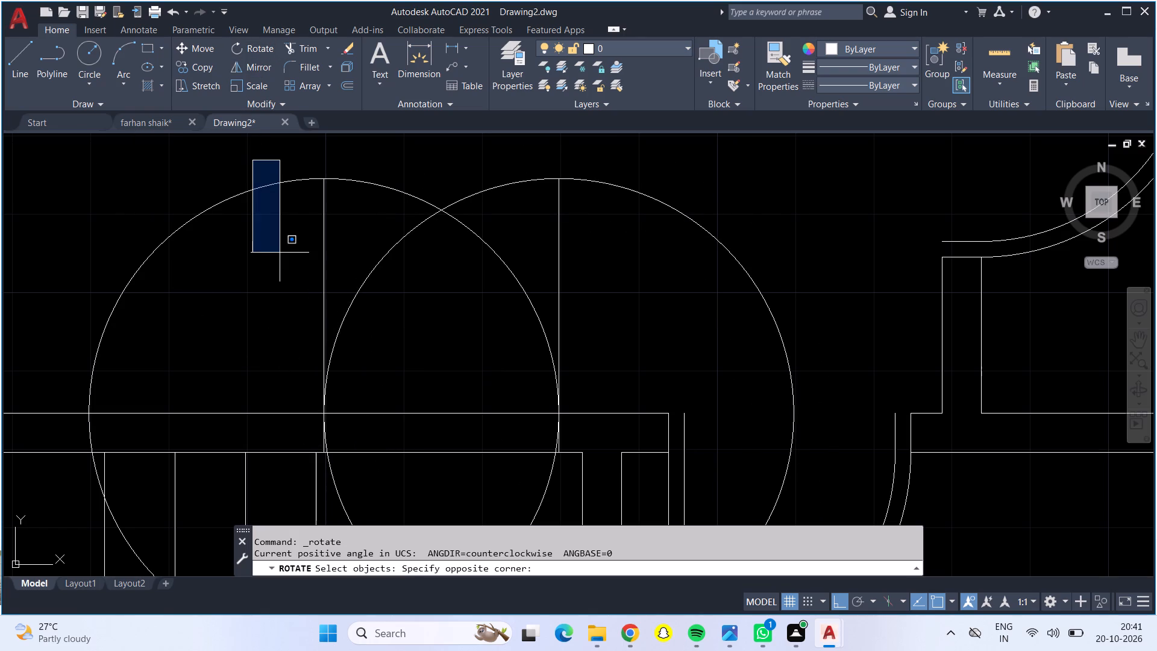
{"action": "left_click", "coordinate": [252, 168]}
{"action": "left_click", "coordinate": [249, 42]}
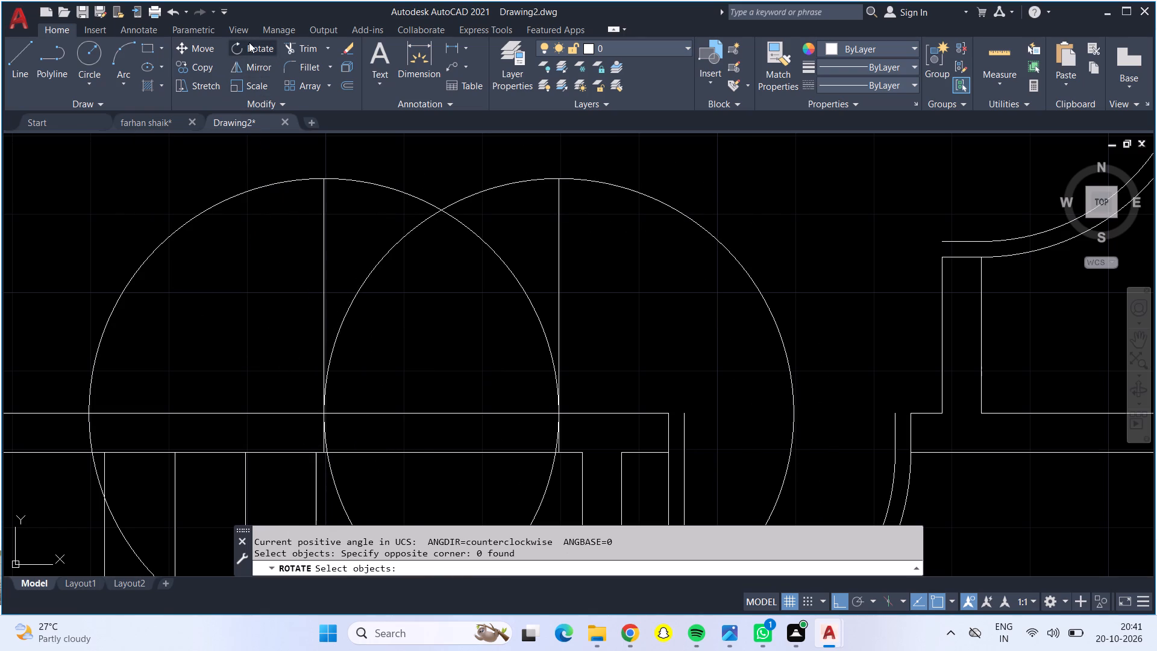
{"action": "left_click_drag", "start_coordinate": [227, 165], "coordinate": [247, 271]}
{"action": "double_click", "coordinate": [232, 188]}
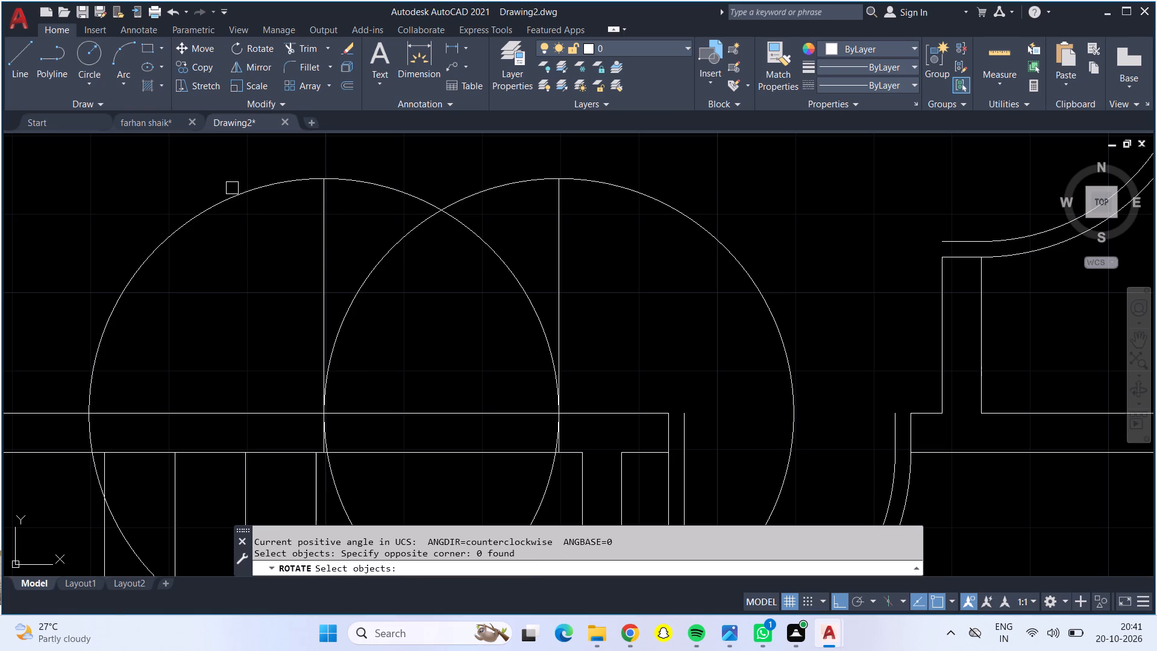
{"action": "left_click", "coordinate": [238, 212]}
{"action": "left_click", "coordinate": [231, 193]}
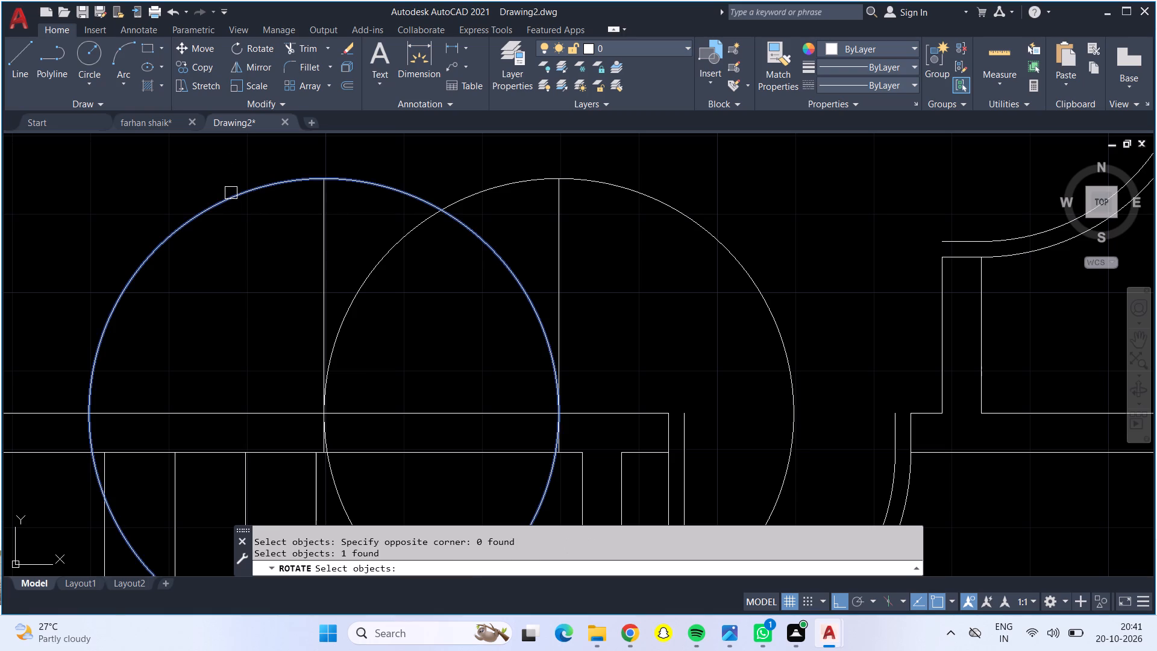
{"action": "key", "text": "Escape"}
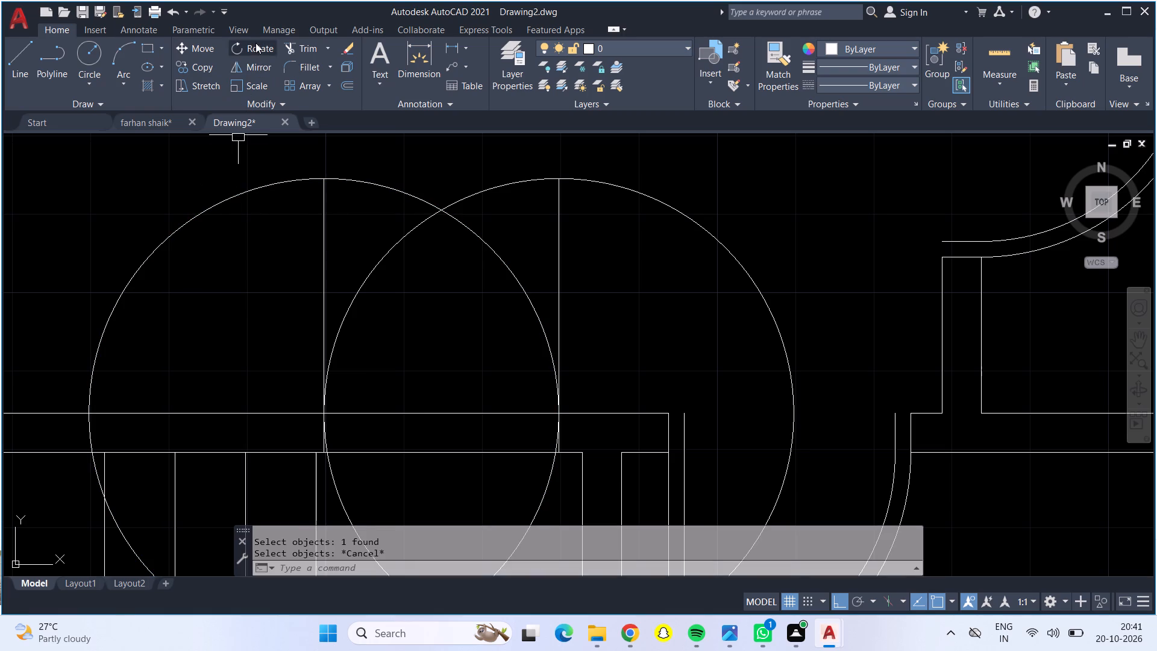
Trim both circles above the wall to two arcs meeting between the vertical lines, and trim the crossing arc portions below.
{"action": "left_click", "coordinate": [312, 50]}
{"action": "left_click", "coordinate": [224, 197]}
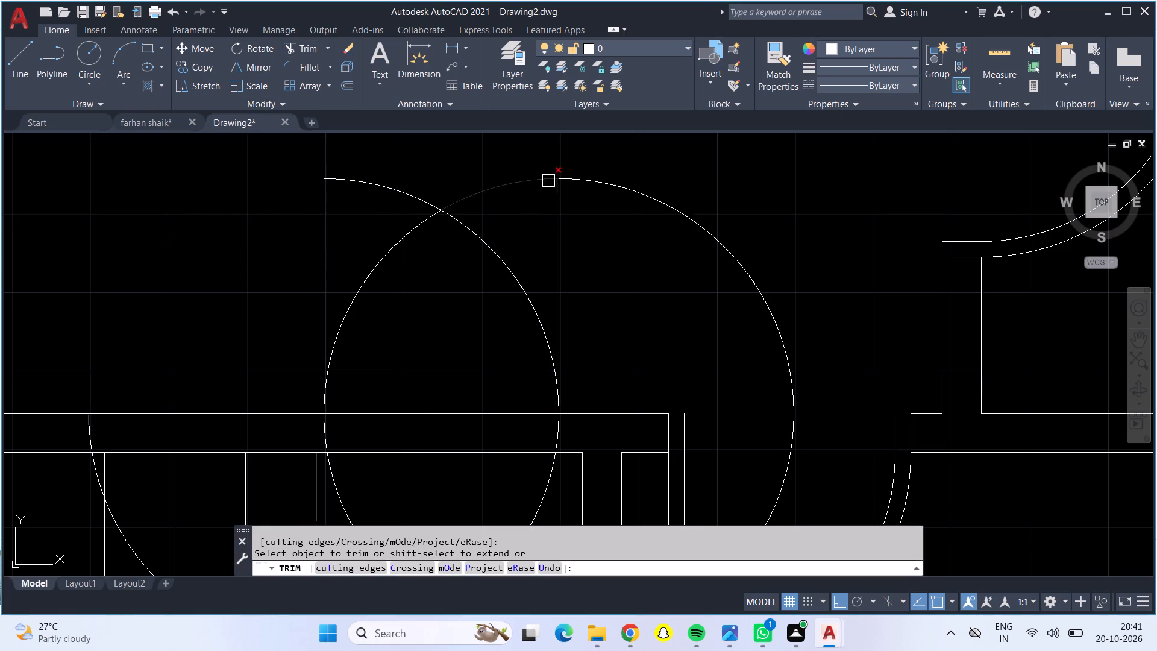
{"action": "left_click_drag", "start_coordinate": [627, 182], "coordinate": [625, 188]}
{"action": "left_click", "coordinate": [489, 260]}
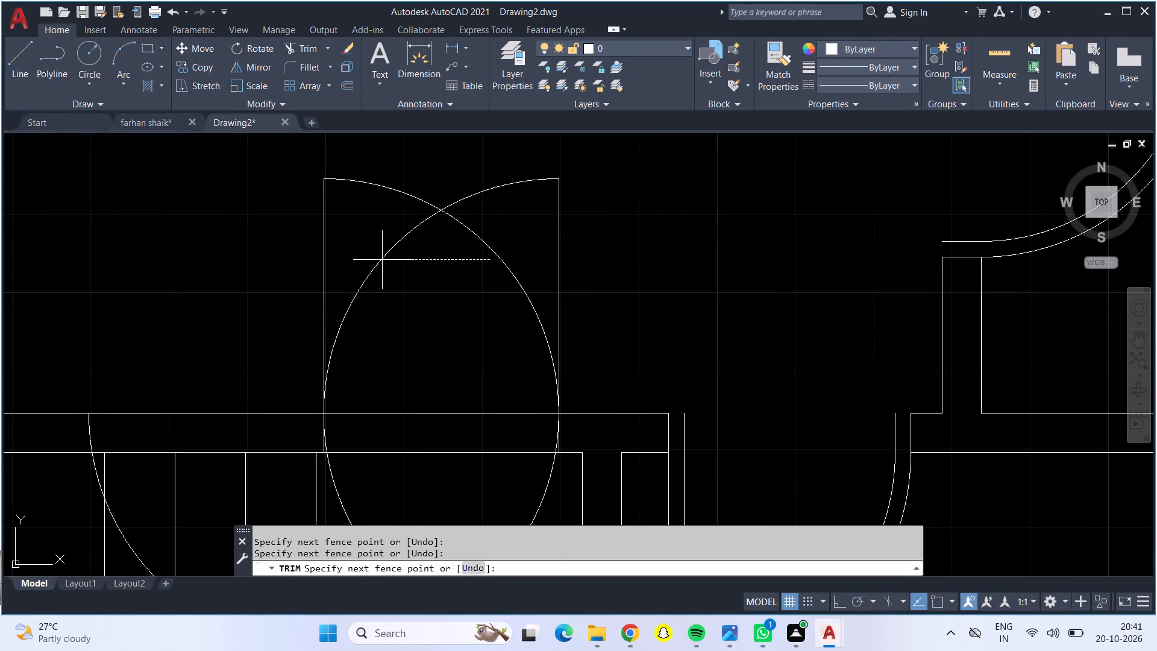
{"action": "left_click", "coordinate": [380, 259]}
{"action": "left_click", "coordinate": [483, 245]}
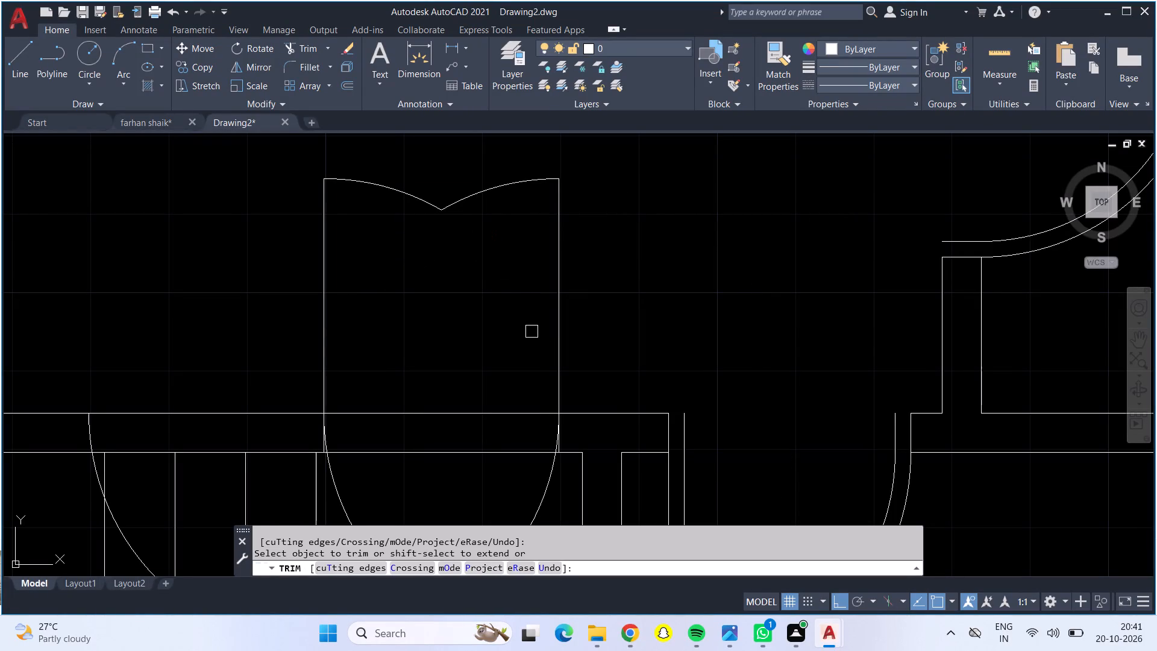
{"action": "middle_click_drag", "start_coordinate": [522, 332], "coordinate": [435, 142]}
{"action": "left_click", "coordinate": [410, 375]}
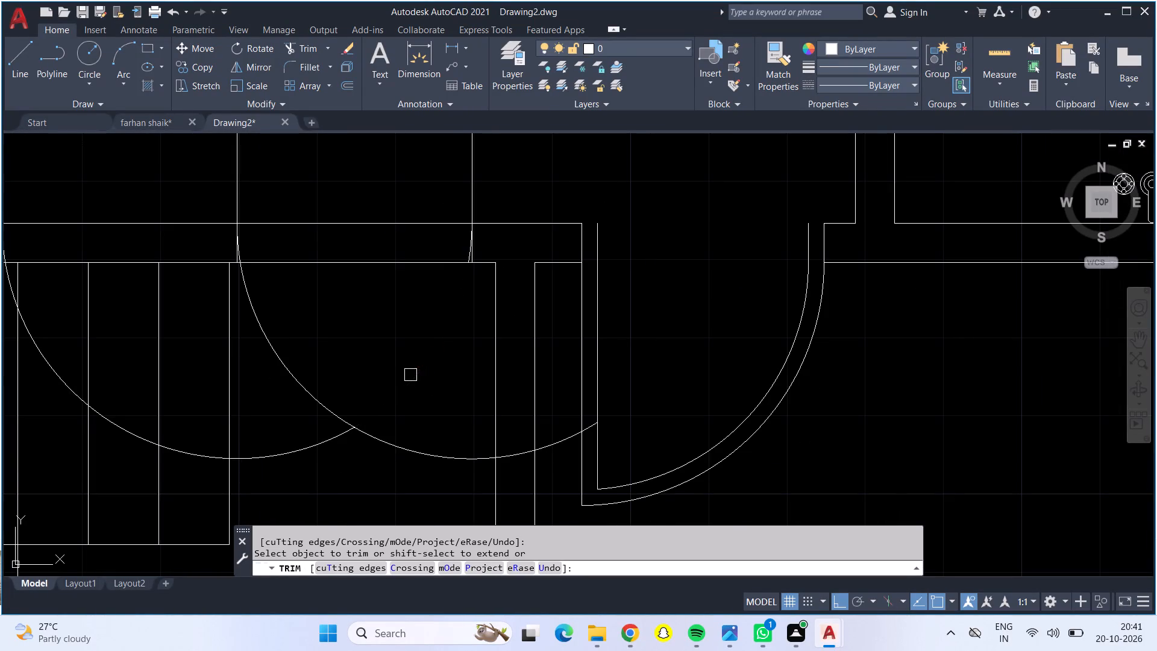
{"action": "left_click", "coordinate": [327, 402]}
{"action": "key", "text": "Escape"}
Delete the two leftover circle arcs below the wall, across the stairs and the adjoining wall.
{"action": "left_click", "coordinate": [351, 429]}
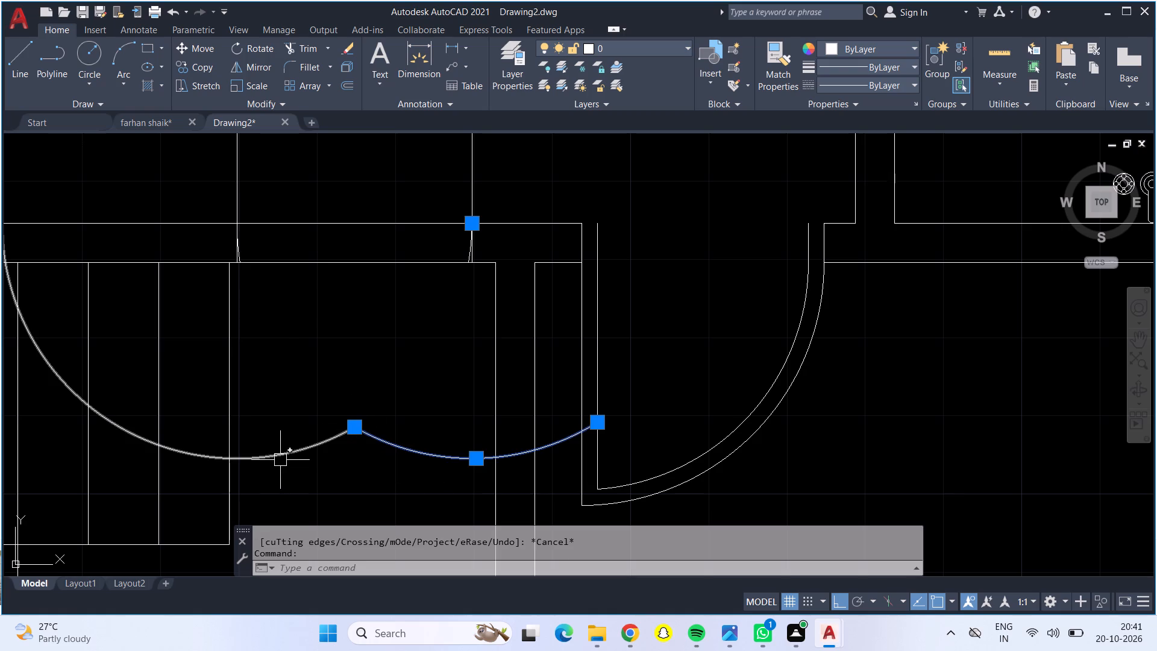
{"action": "left_click", "coordinate": [280, 458]}
{"action": "key", "text": "Delete"}
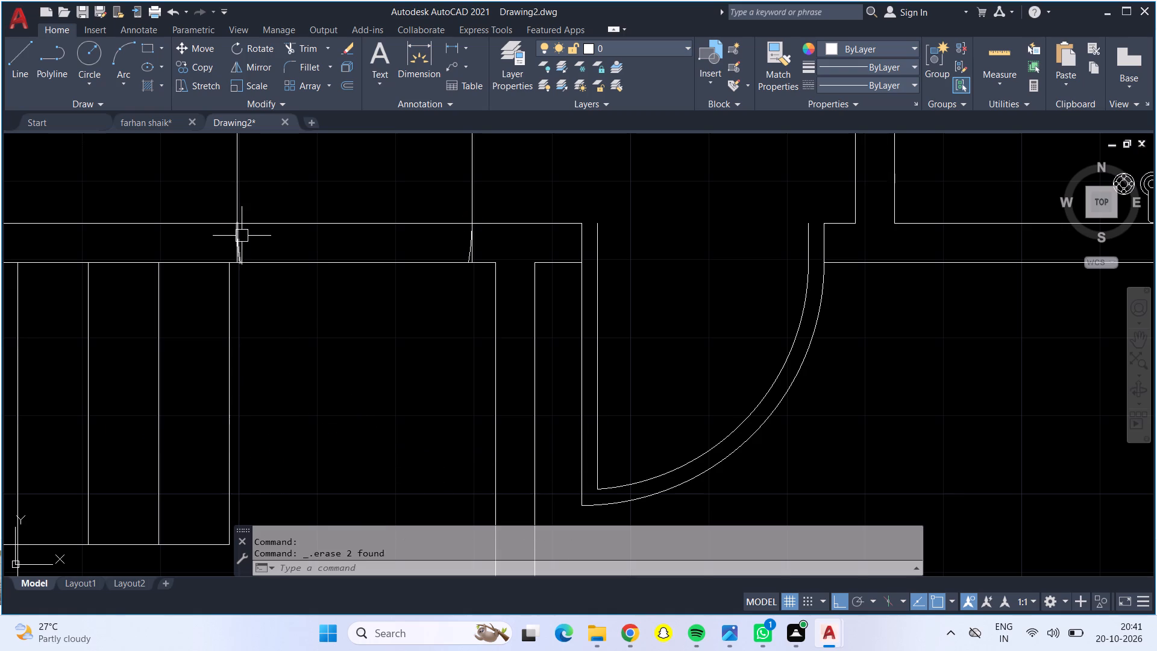
Trim the arc remnant beside the opening's left cross-line and the two wall-face lines spanning the opening.
{"action": "left_click", "coordinate": [296, 47]}
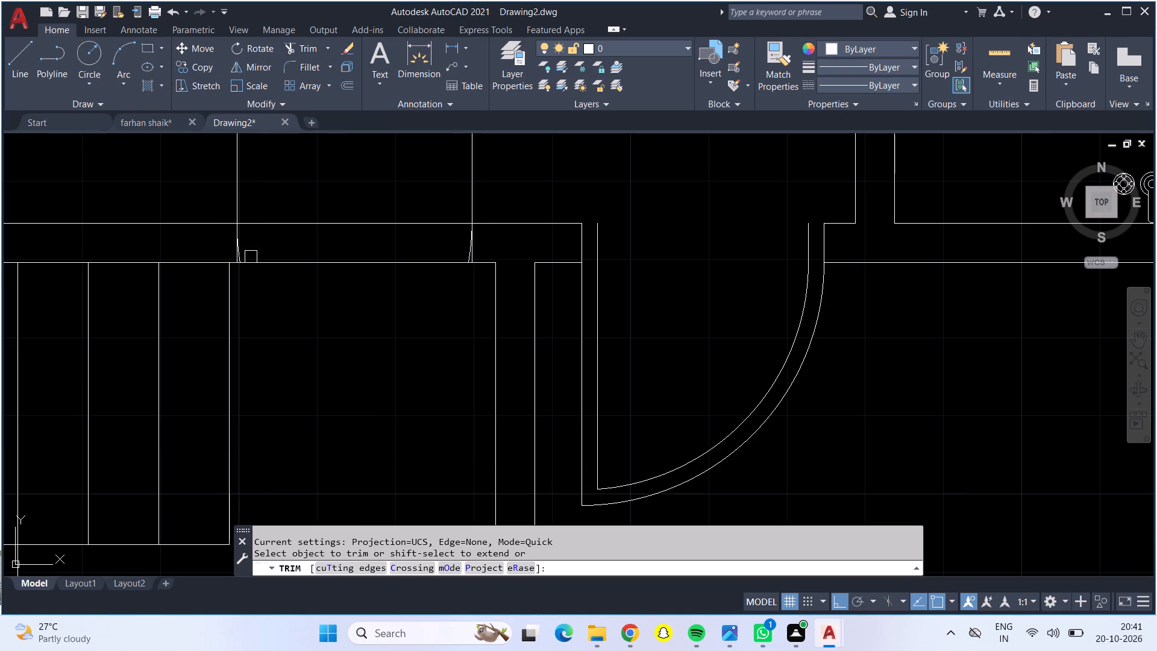
{"action": "scroll", "coordinate": [251, 257], "scroll_direction": "up", "scroll_amount": 4}
{"action": "left_click", "coordinate": [167, 272]}
{"action": "scroll", "coordinate": [175, 271], "scroll_direction": "down", "scroll_amount": 4}
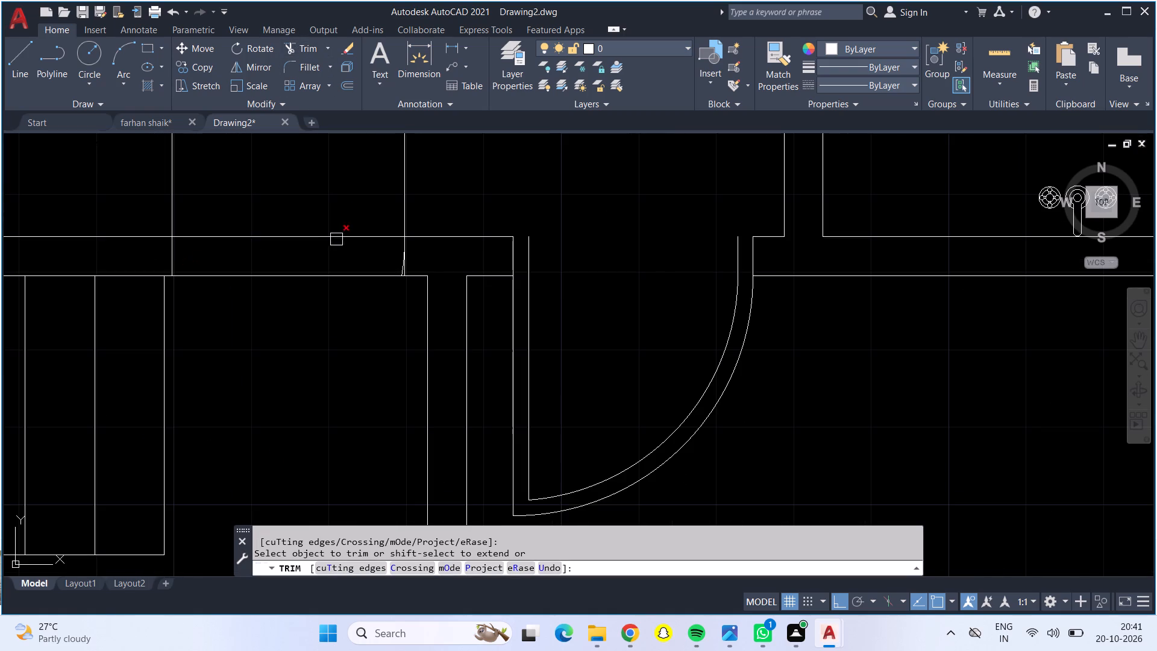
{"action": "left_click_drag", "start_coordinate": [307, 197], "coordinate": [310, 329]}
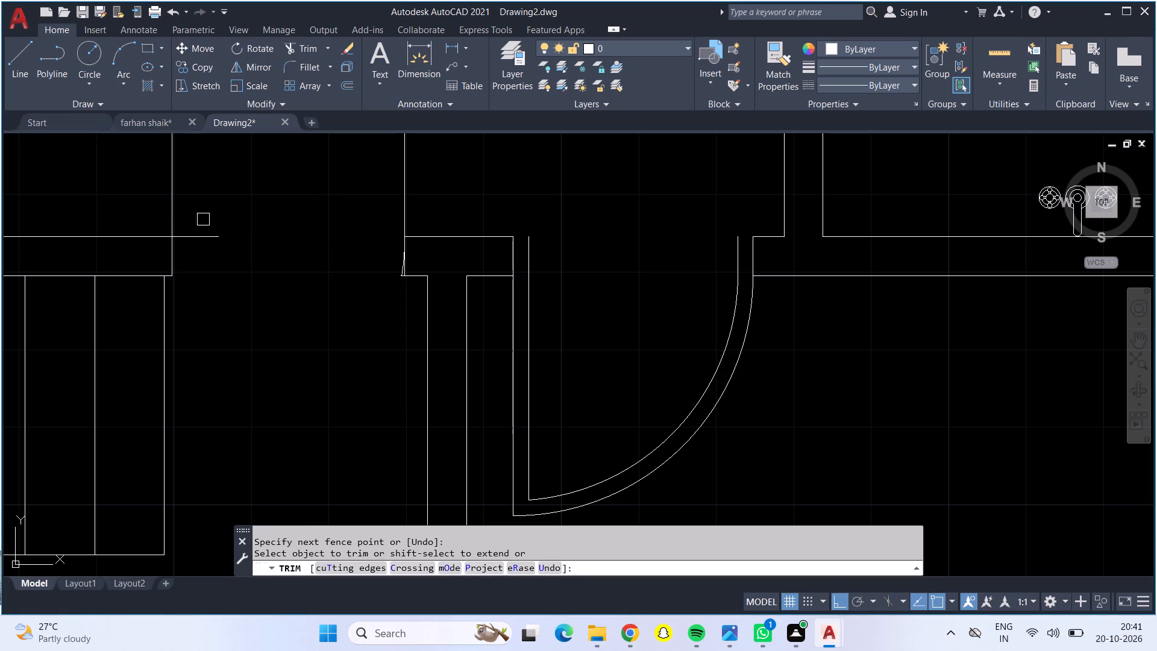
{"action": "left_click", "coordinate": [212, 241]}
{"action": "scroll", "coordinate": [234, 235], "scroll_direction": "down", "scroll_amount": 1}
{"action": "middle_click_drag", "start_coordinate": [245, 231], "coordinate": [246, 237]}
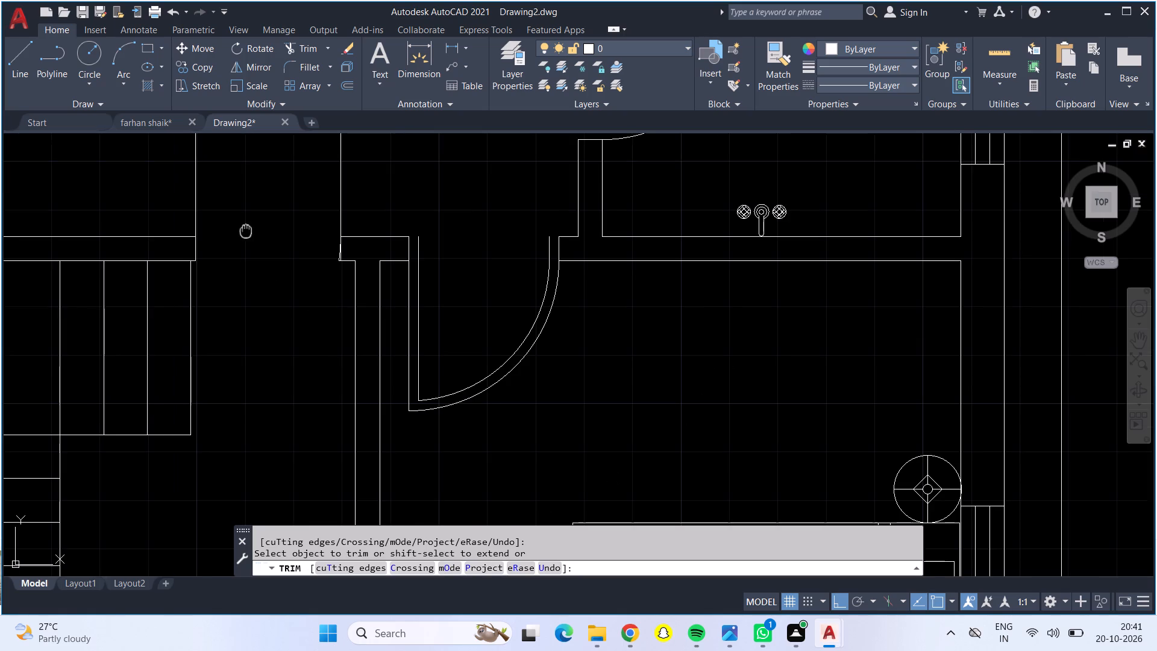
{"action": "middle_click_drag", "start_coordinate": [246, 237], "coordinate": [257, 373]}
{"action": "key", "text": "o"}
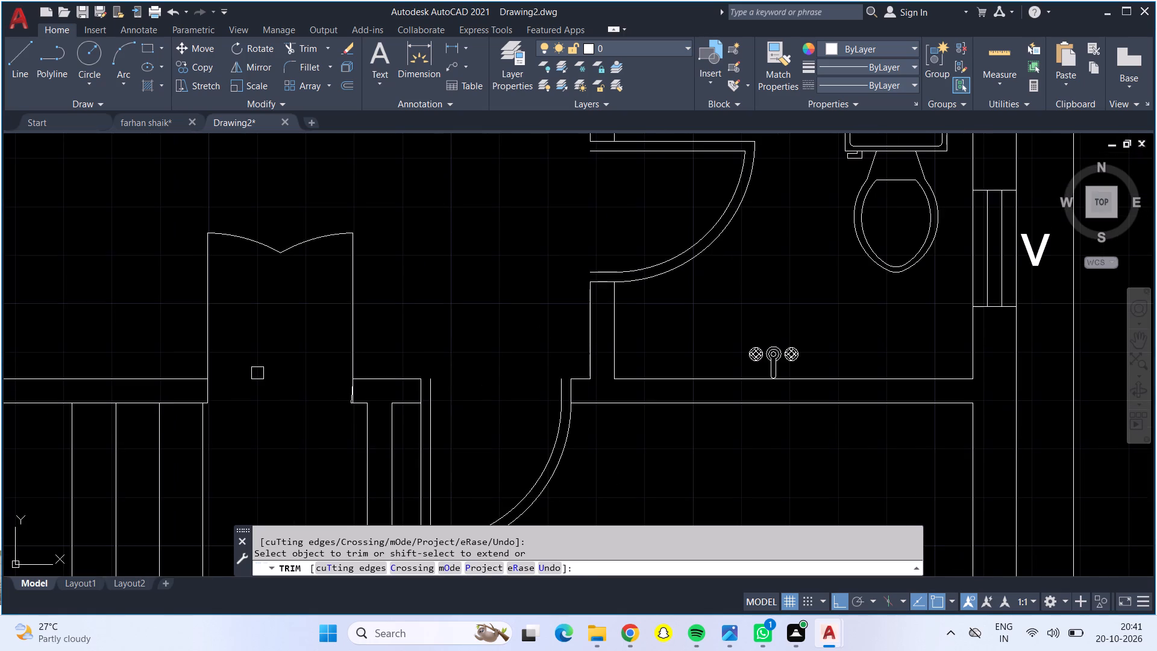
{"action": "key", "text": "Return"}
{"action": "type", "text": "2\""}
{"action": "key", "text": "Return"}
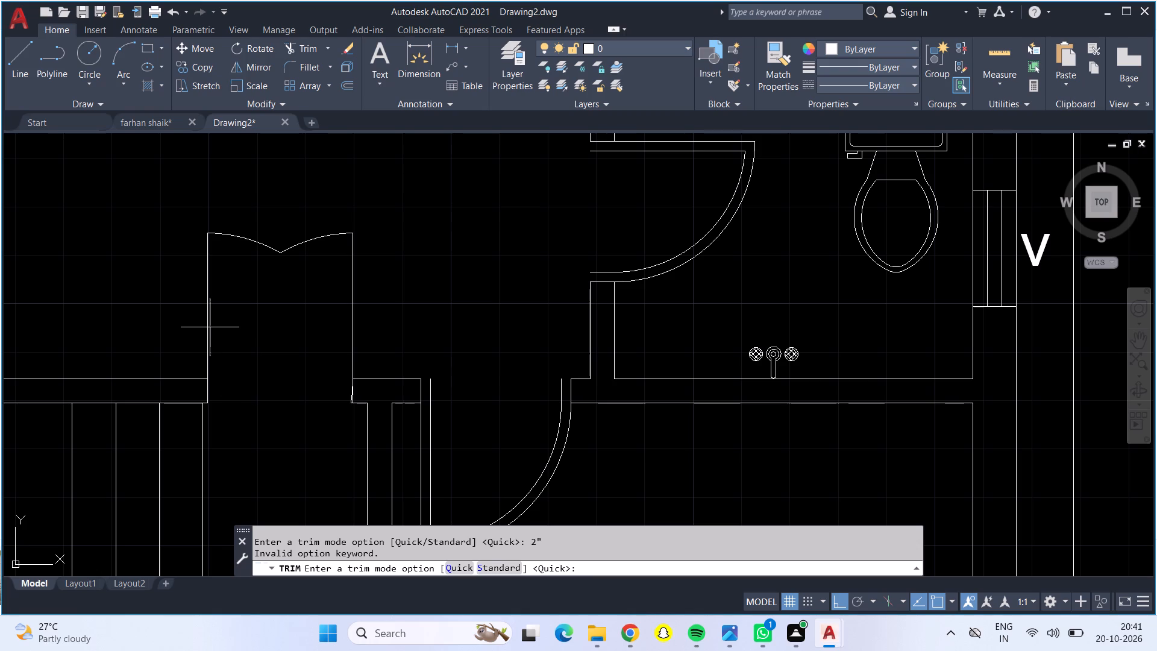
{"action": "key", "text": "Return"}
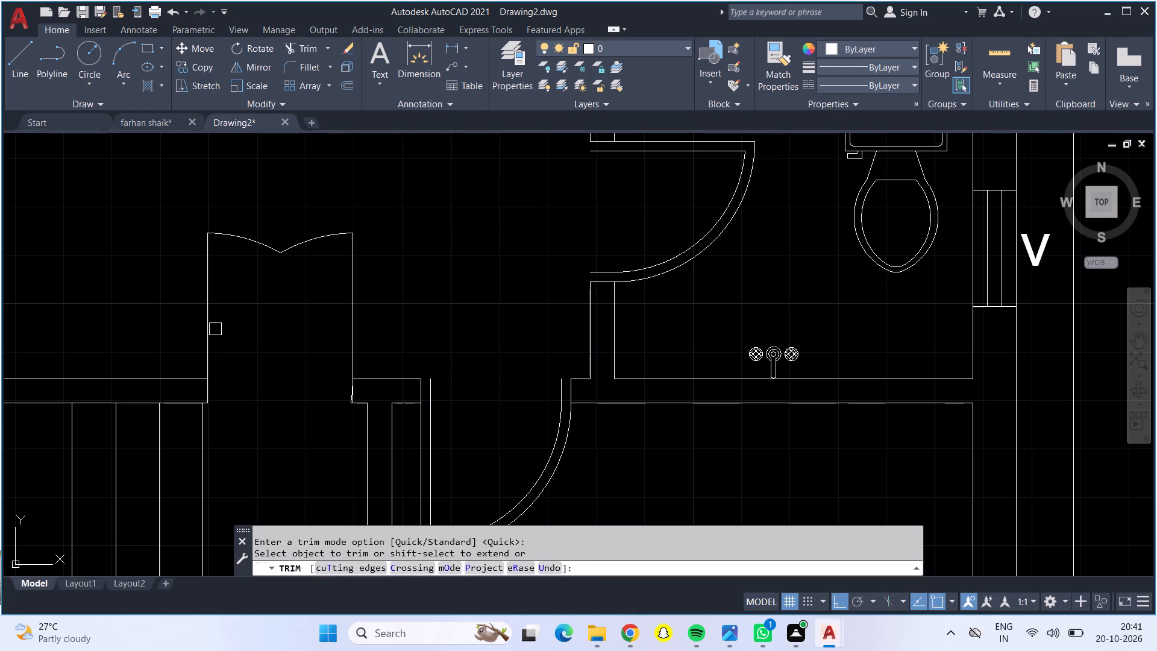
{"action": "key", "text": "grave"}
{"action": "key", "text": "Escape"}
Offset the two vertical door-leaf lines and the two swing arcs 2" towards the inside of the double door.
{"action": "key", "text": "o"}
{"action": "key", "text": "Return"}
{"action": "key", "text": "3"}
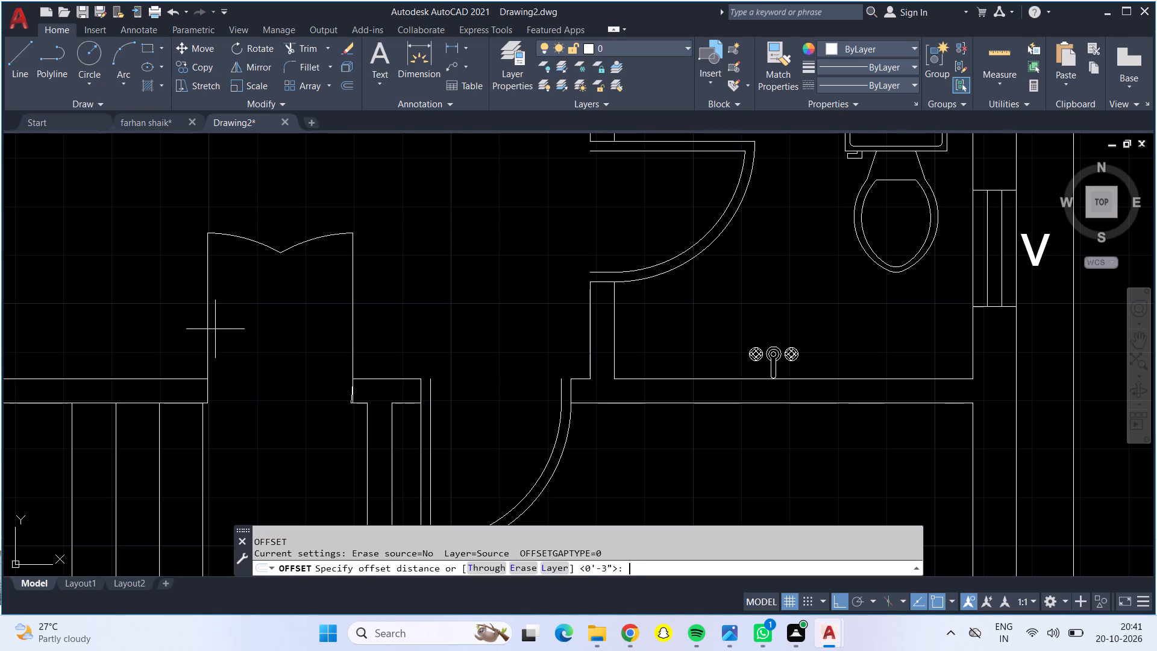
{"action": "key", "text": "BackSpace"}
{"action": "type", "text": "2\""}
{"action": "key", "text": "Return"}
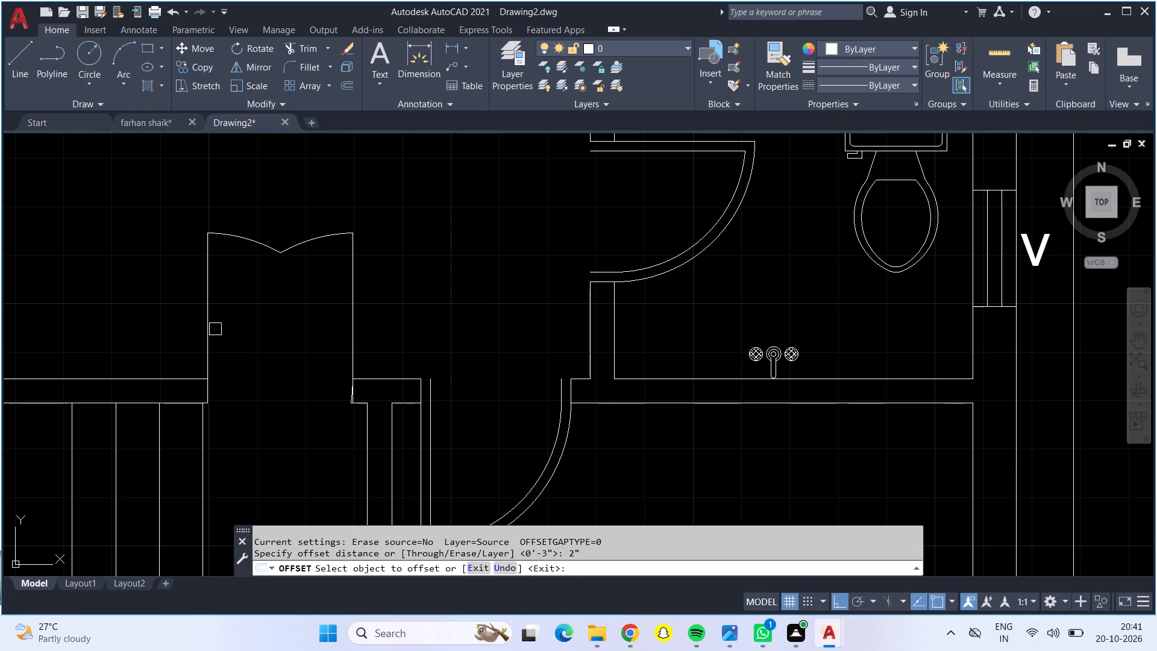
{"action": "left_click", "coordinate": [207, 297]}
{"action": "left_click", "coordinate": [216, 303]}
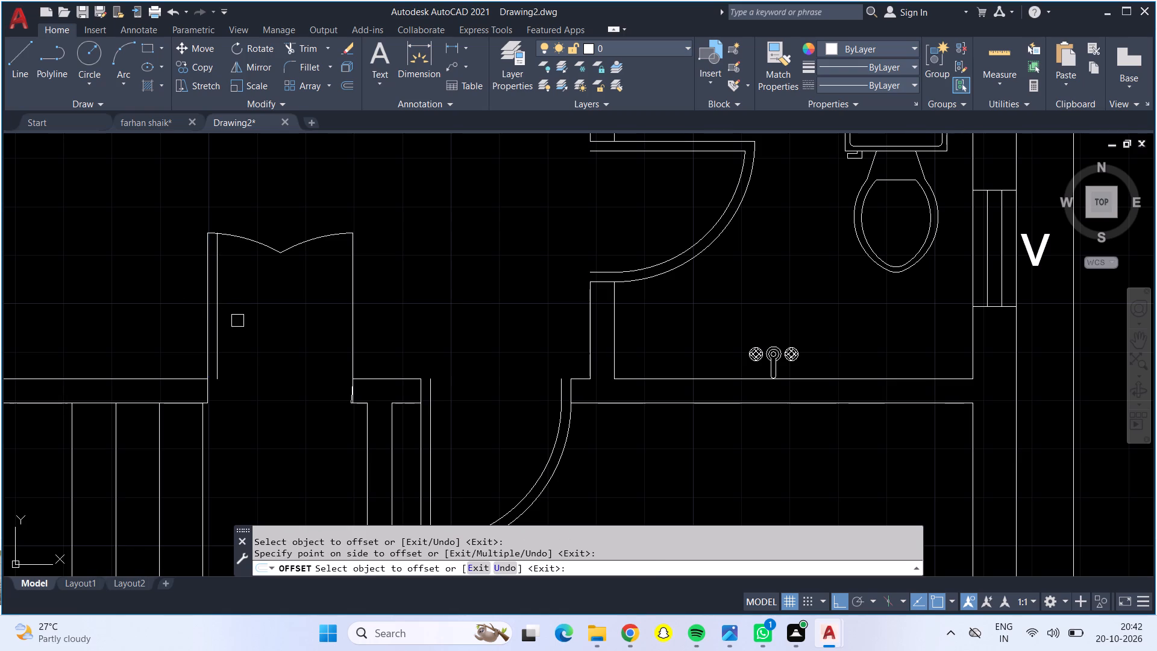
{"action": "left_click", "coordinate": [348, 338]}
{"action": "left_click", "coordinate": [334, 339]}
{"action": "left_click", "coordinate": [309, 234]}
{"action": "left_click", "coordinate": [330, 281]}
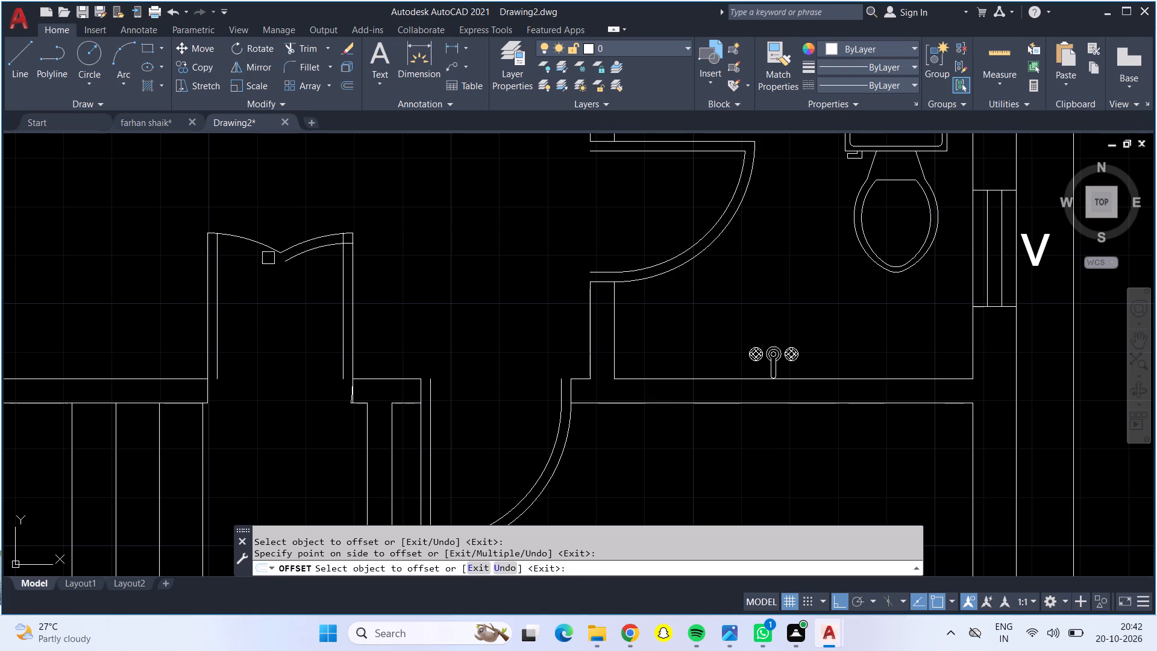
{"action": "left_click", "coordinate": [269, 250]}
{"action": "left_click", "coordinate": [227, 300]}
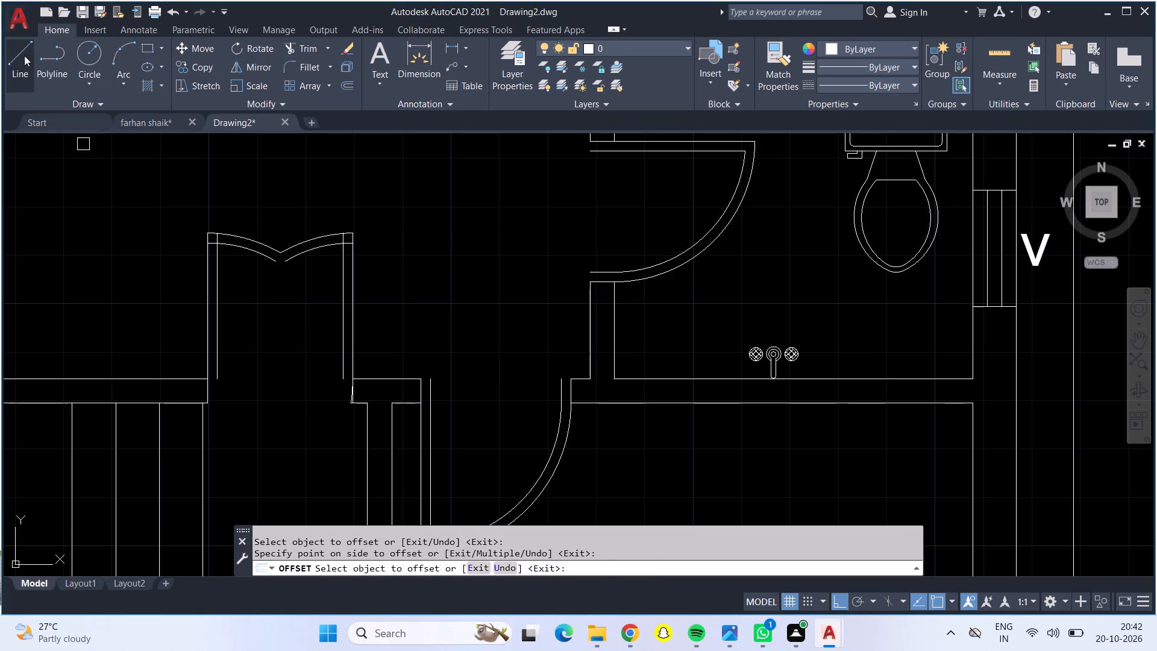
Draw a short vertical line down from the point where the double door's two outer swing arcs meet.
{"action": "left_click", "coordinate": [24, 55]}
{"action": "scroll", "coordinate": [296, 265], "scroll_direction": "up", "scroll_amount": 4}
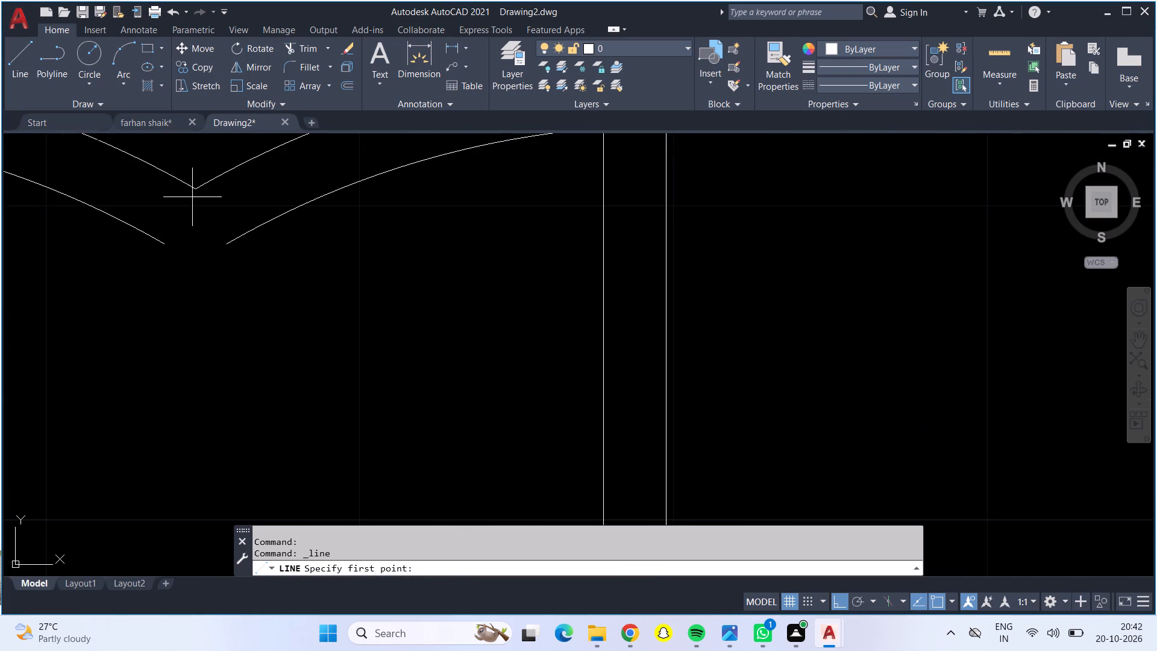
{"action": "left_click_drag", "start_coordinate": [193, 187], "coordinate": [192, 192]}
{"action": "left_click", "coordinate": [177, 280]}
{"action": "key", "text": "Return"}
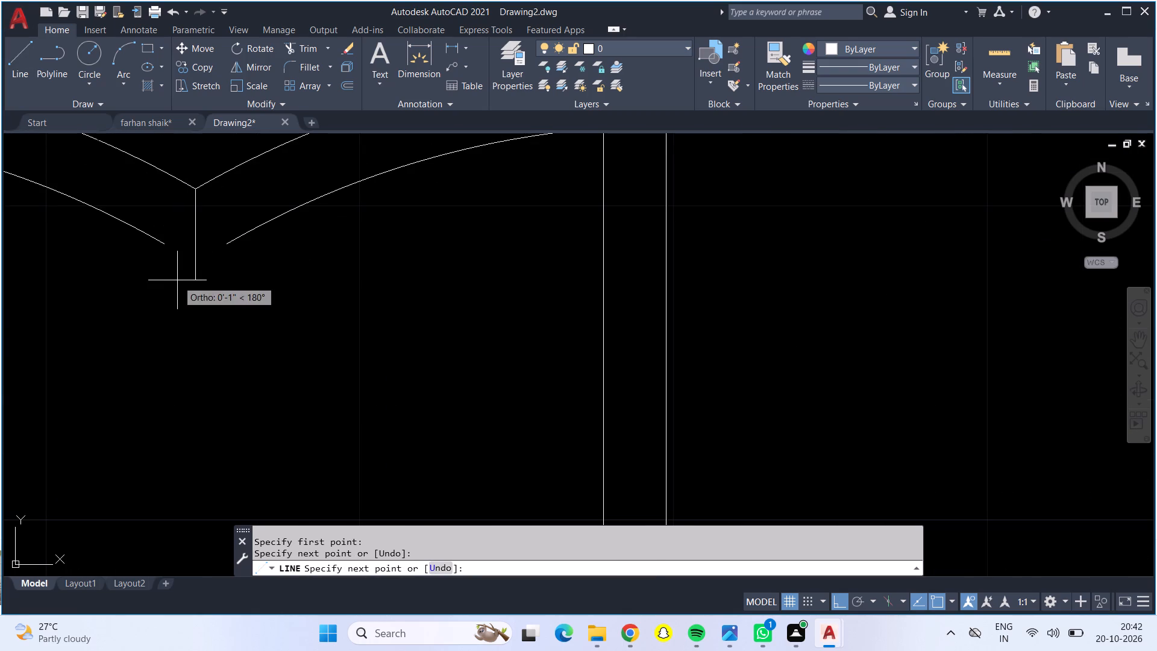
Draw two slanted lines joining the inner swing arcs' free ends at the lower end of the vertical centre line.
{"action": "left_click", "coordinate": [28, 67]}
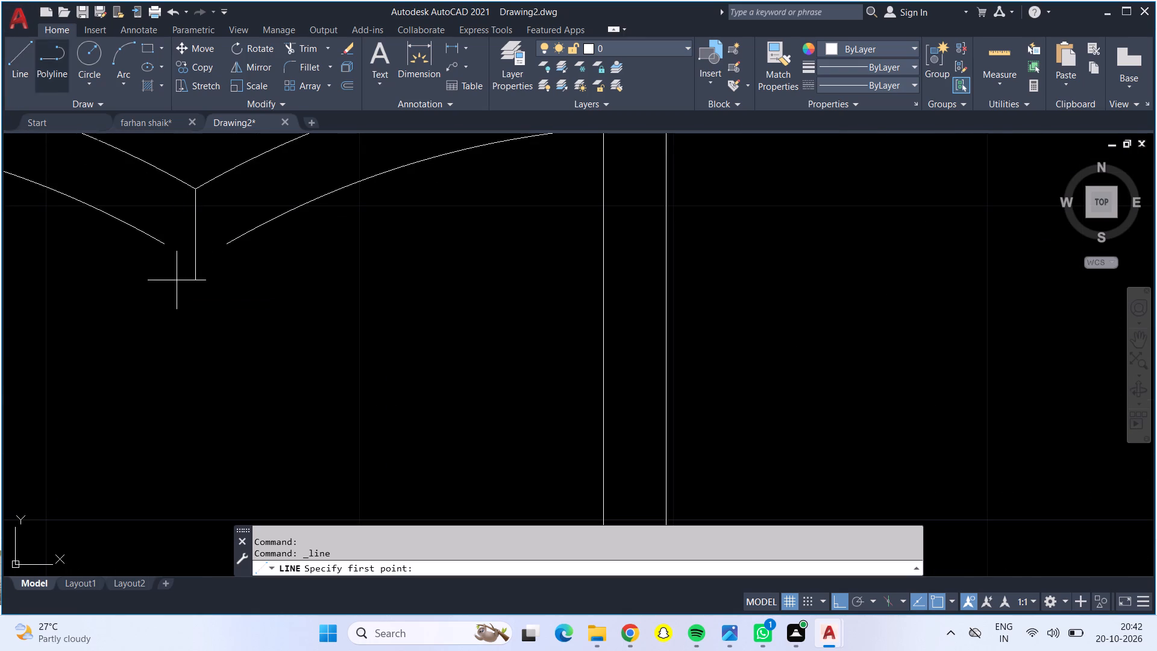
{"action": "left_click", "coordinate": [224, 241]}
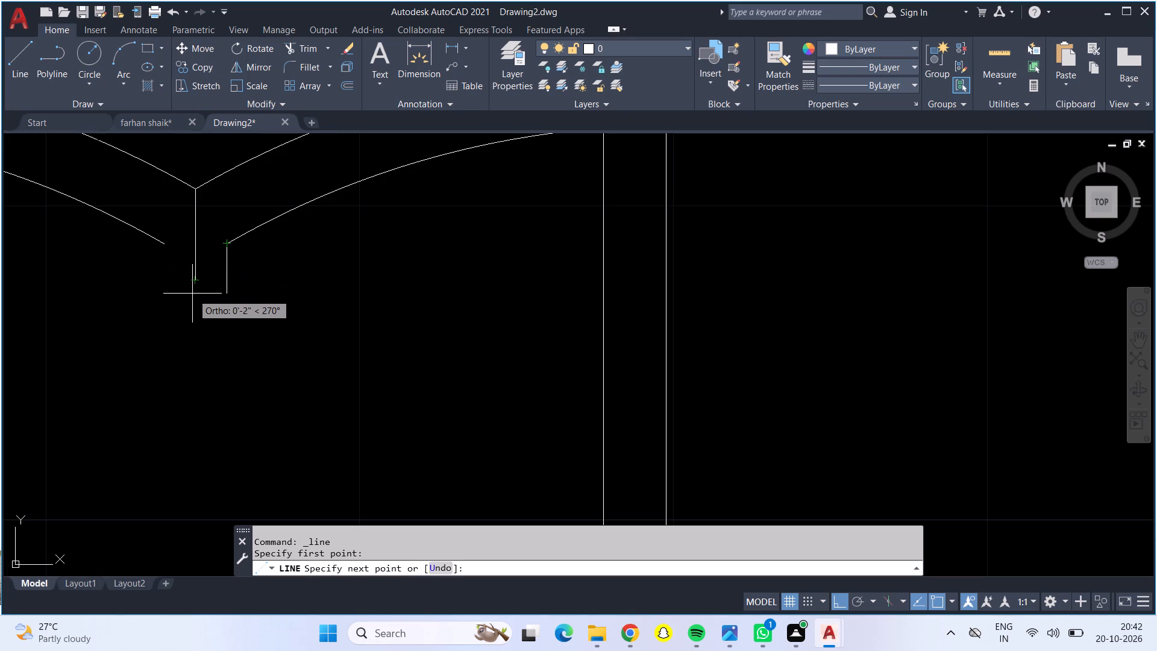
{"action": "key", "text": "F8"}
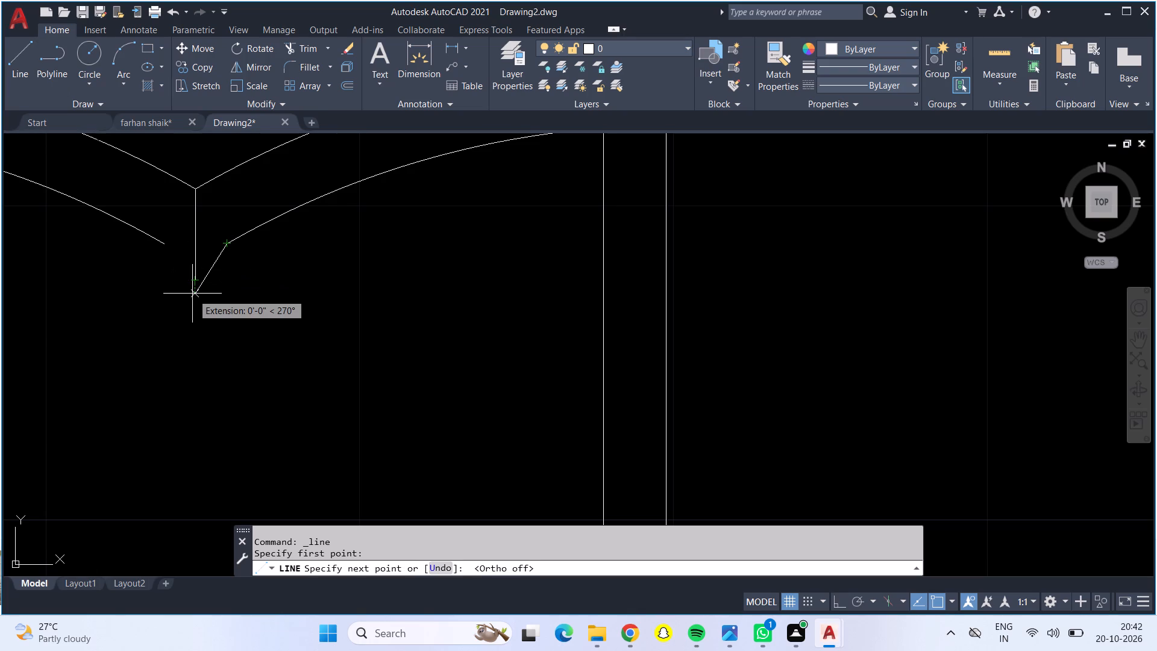
{"action": "scroll", "coordinate": [216, 257], "scroll_direction": "up", "scroll_amount": 2}
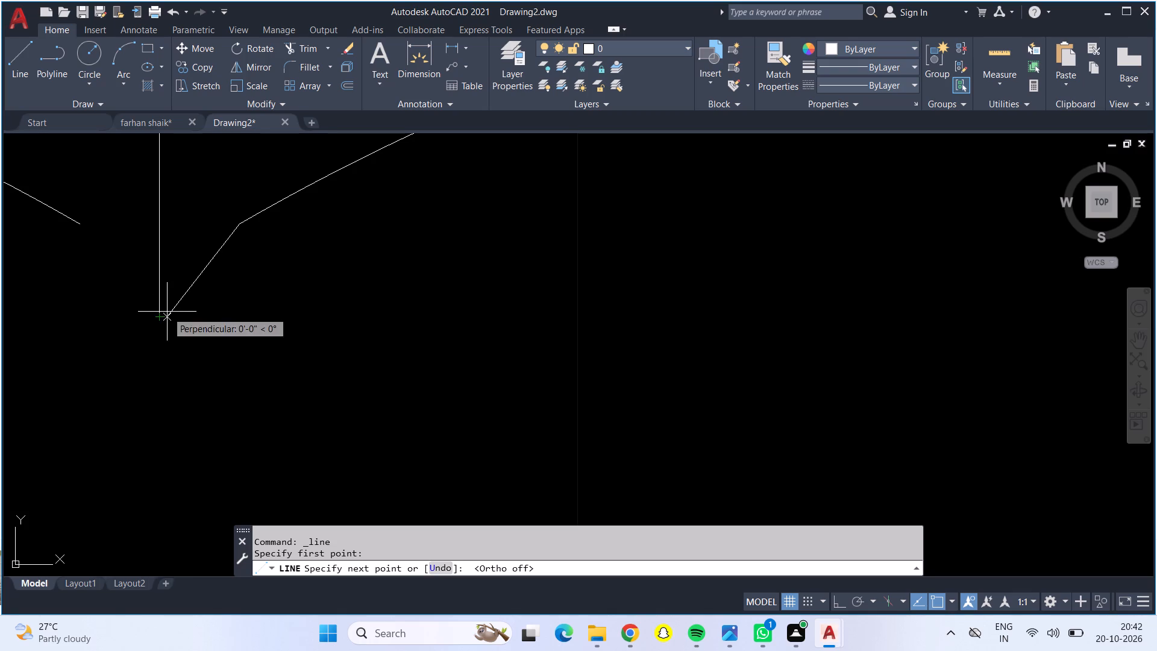
{"action": "left_click", "coordinate": [158, 315]}
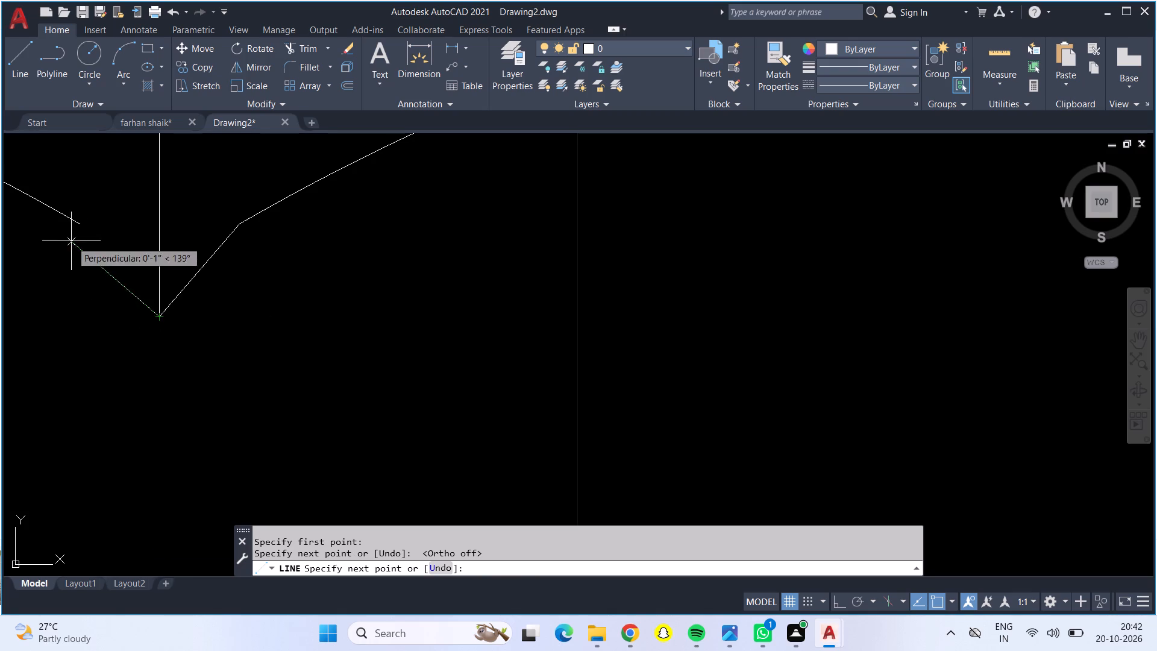
{"action": "left_click", "coordinate": [82, 224]}
{"action": "key", "text": "Return"}
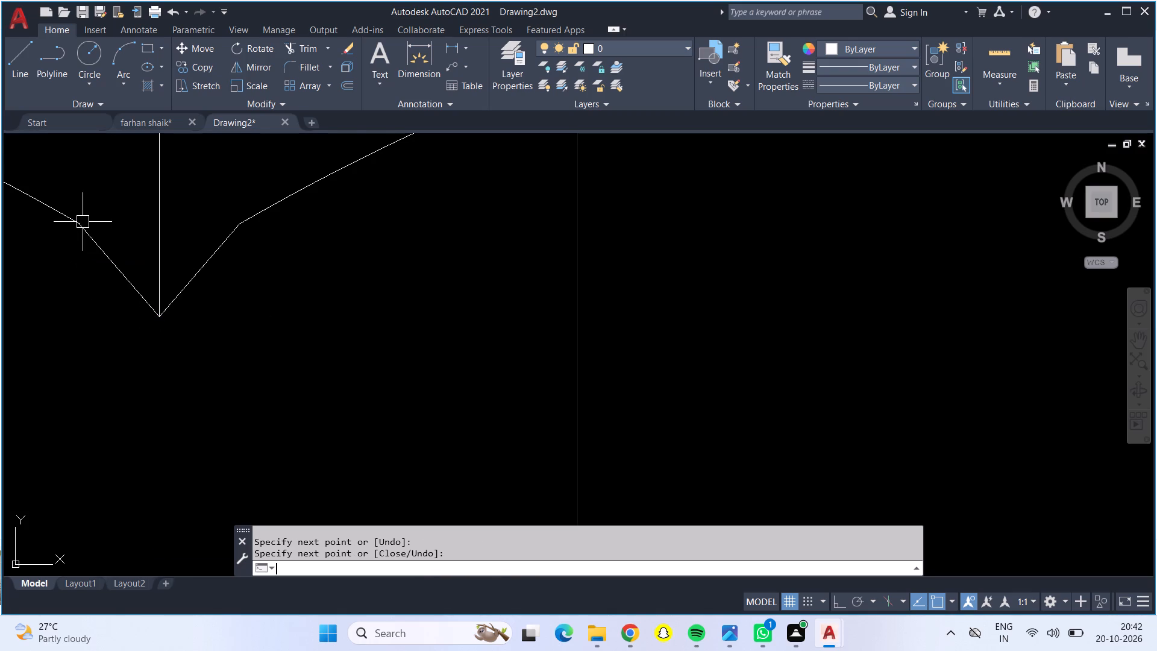
Trim the overlapping ends of the inner leaf line and inner arc at the double door's upper-right corner.
{"action": "scroll", "coordinate": [82, 222], "scroll_direction": "down", "scroll_amount": 3}
{"action": "scroll", "coordinate": [182, 263], "scroll_direction": "down", "scroll_amount": 4}
{"action": "middle_click_drag", "start_coordinate": [165, 287], "coordinate": [183, 361]}
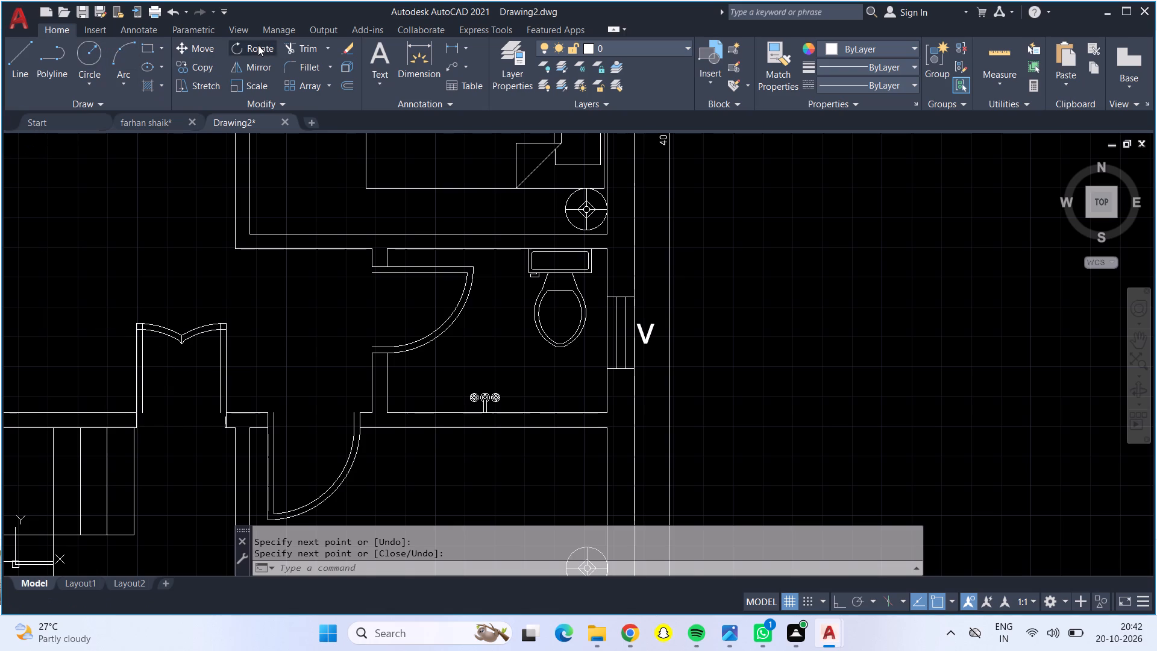
{"action": "left_click", "coordinate": [315, 44]}
{"action": "scroll", "coordinate": [236, 336], "scroll_direction": "up", "scroll_amount": 4}
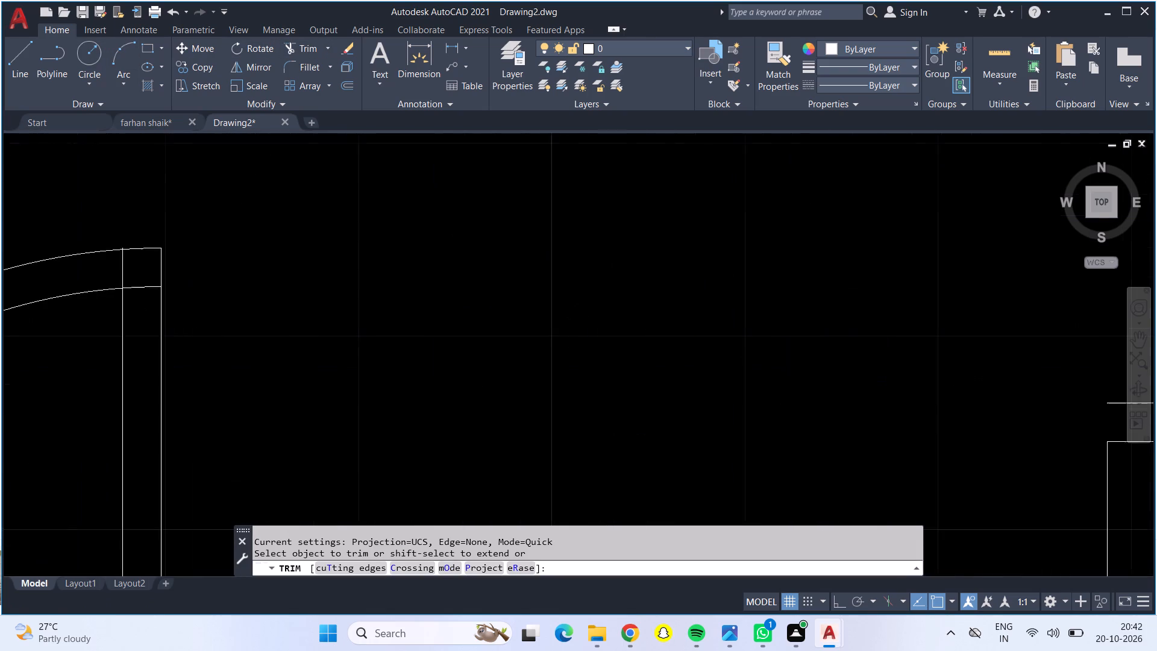
{"action": "scroll", "coordinate": [236, 336], "scroll_direction": "up", "scroll_amount": 1}
{"action": "left_click", "coordinate": [55, 227]}
{"action": "left_click", "coordinate": [83, 256]}
{"action": "scroll", "coordinate": [90, 259], "scroll_direction": "down", "scroll_amount": 3}
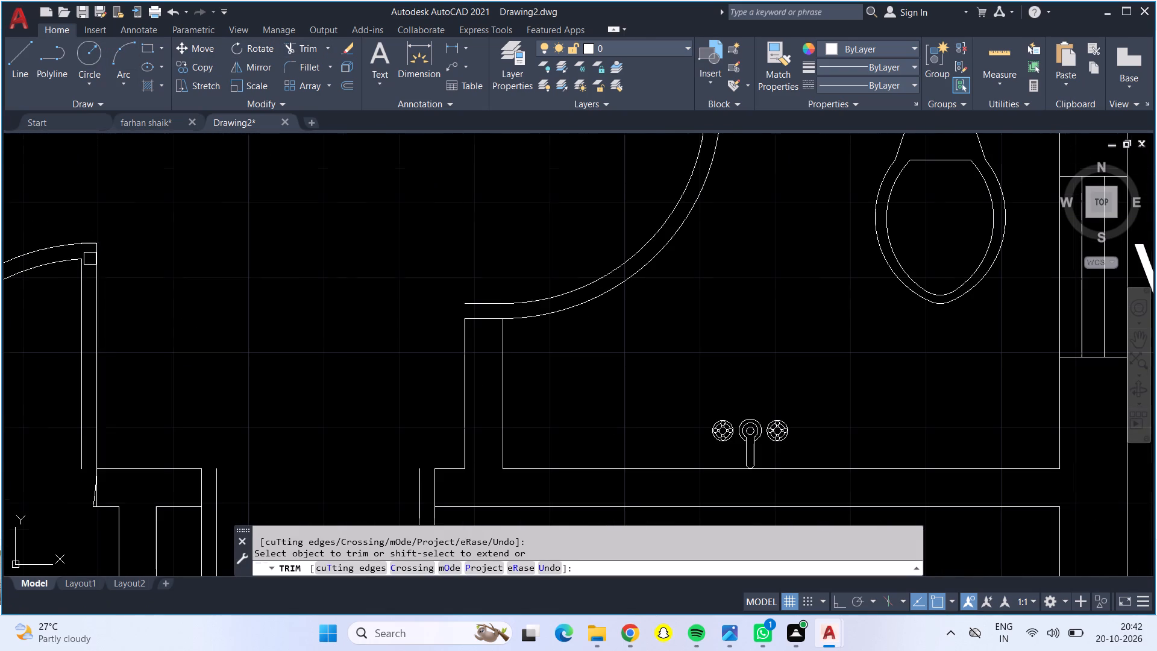
Trim away the vertical centre line between the outer and inner meeting points of the swing arcs.
{"action": "middle_click_drag", "start_coordinate": [13, 300], "coordinate": [418, 316]}
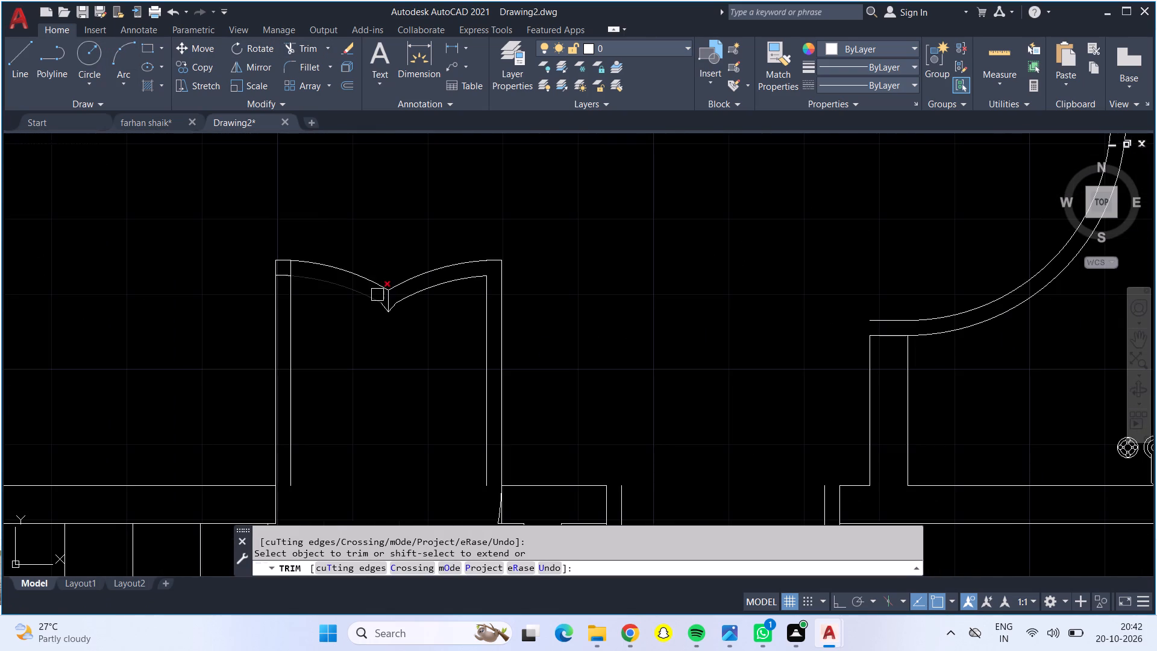
{"action": "scroll", "coordinate": [380, 299], "scroll_direction": "up", "scroll_amount": 5}
{"action": "left_click", "coordinate": [451, 336]}
{"action": "scroll", "coordinate": [468, 338], "scroll_direction": "down", "scroll_amount": 5}
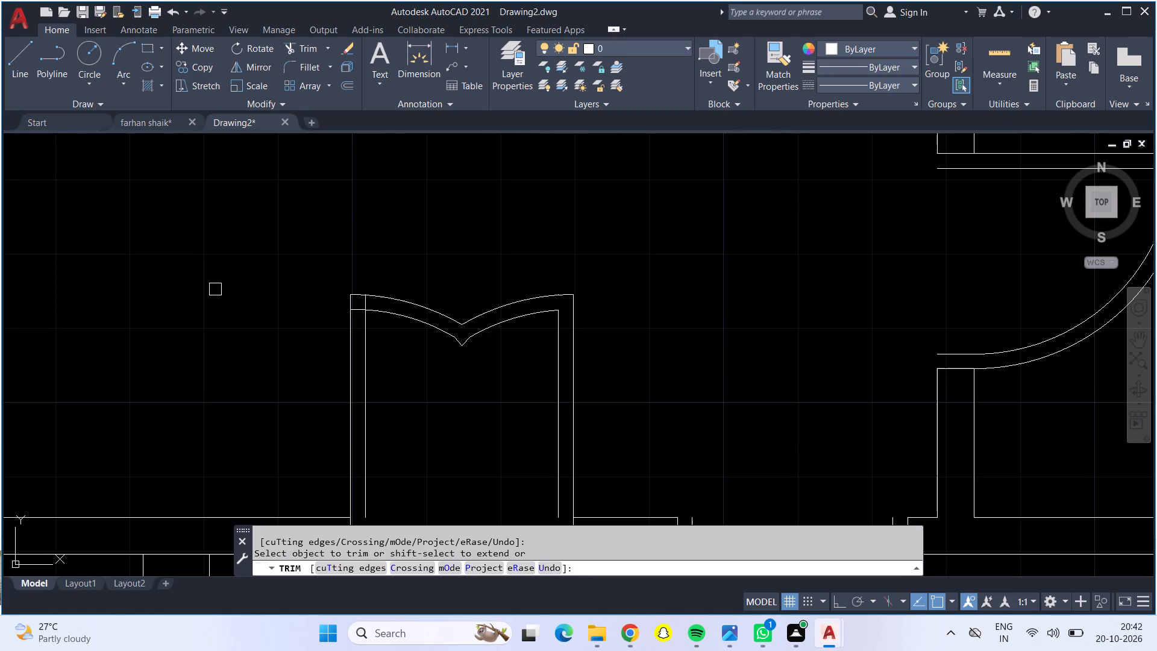
Trim the overlapping ends of the inner arc and inner leaf line at the double door's upper-left corner.
{"action": "scroll", "coordinate": [327, 304], "scroll_direction": "up", "scroll_amount": 5}
{"action": "left_click_drag", "start_coordinate": [592, 300], "coordinate": [592, 407]}
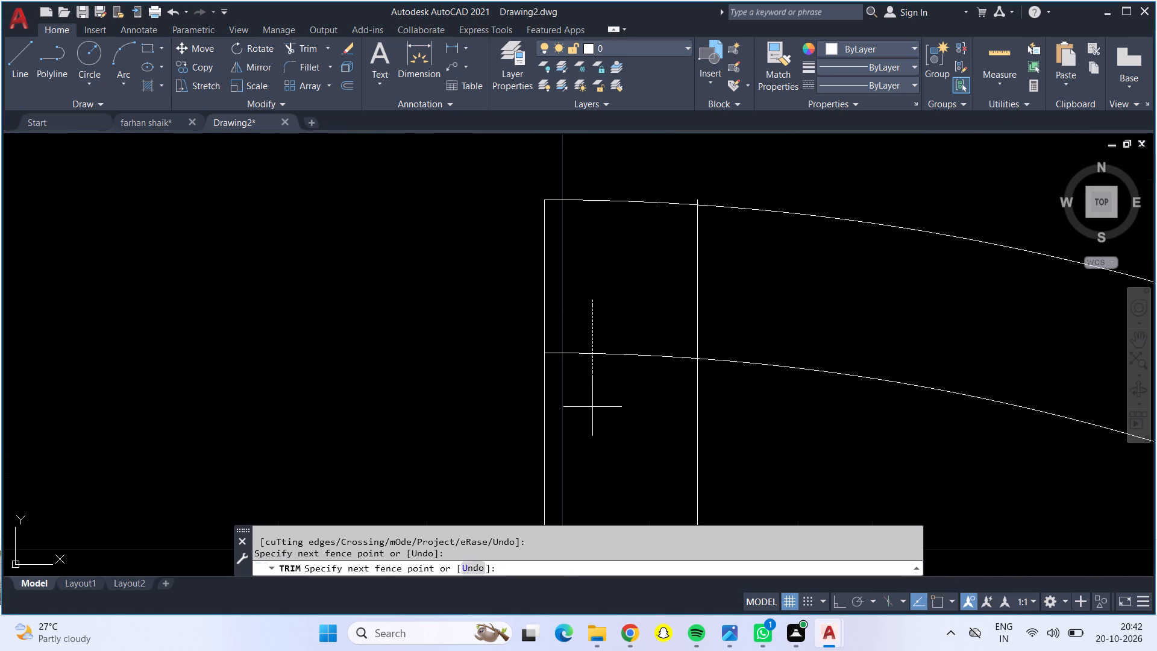
{"action": "left_click_drag", "start_coordinate": [592, 407], "coordinate": [593, 407]}
{"action": "left_click_drag", "start_coordinate": [616, 287], "coordinate": [800, 291]}
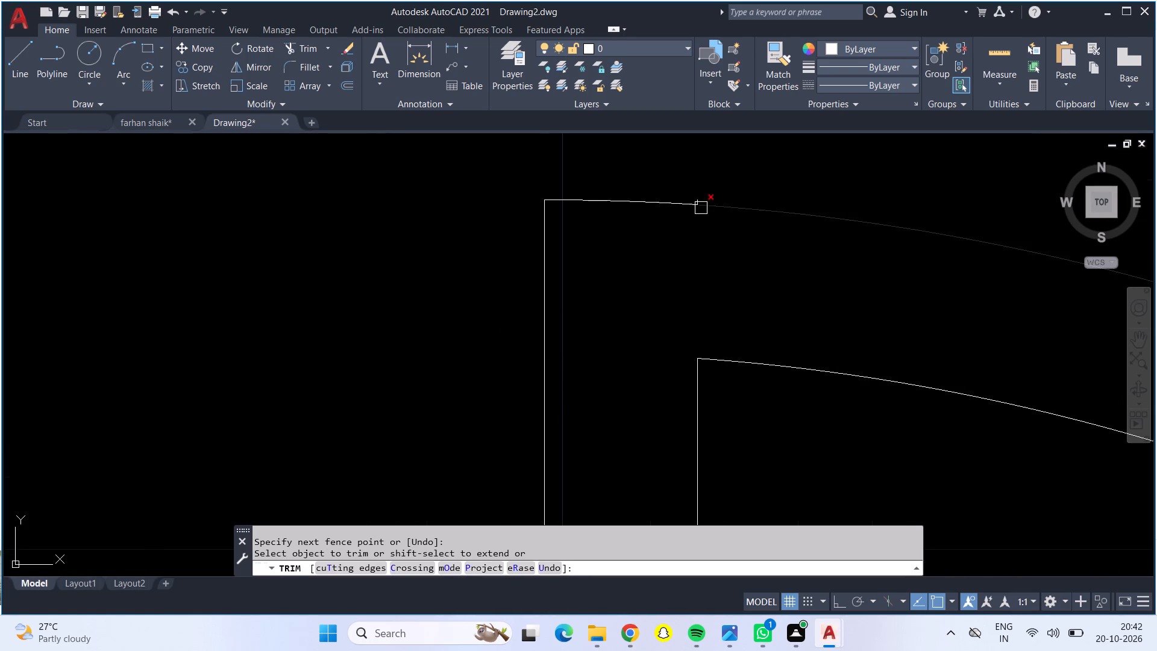
{"action": "left_click", "coordinate": [696, 194]}
{"action": "scroll", "coordinate": [650, 203], "scroll_direction": "down", "scroll_amount": 5}
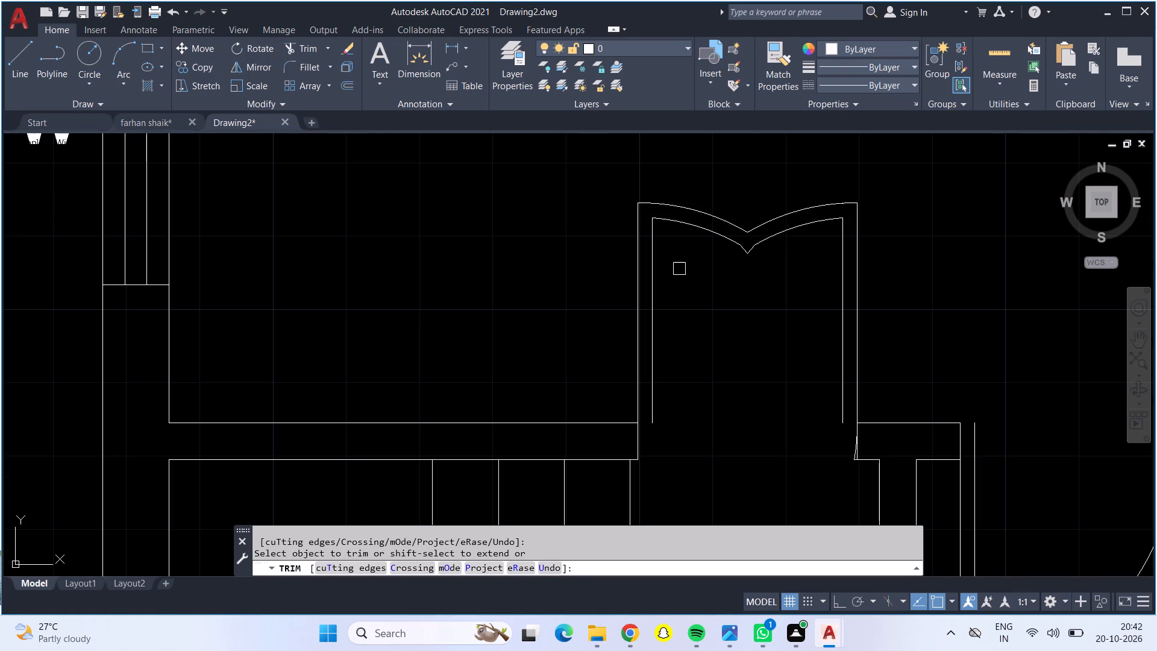
{"action": "middle_click_drag", "start_coordinate": [709, 294], "coordinate": [572, 232]}
{"action": "key", "text": "Return"}
Offset the opening's two side lines 2" inward across the wall thickness beneath the double door.
{"action": "key", "text": "o"}
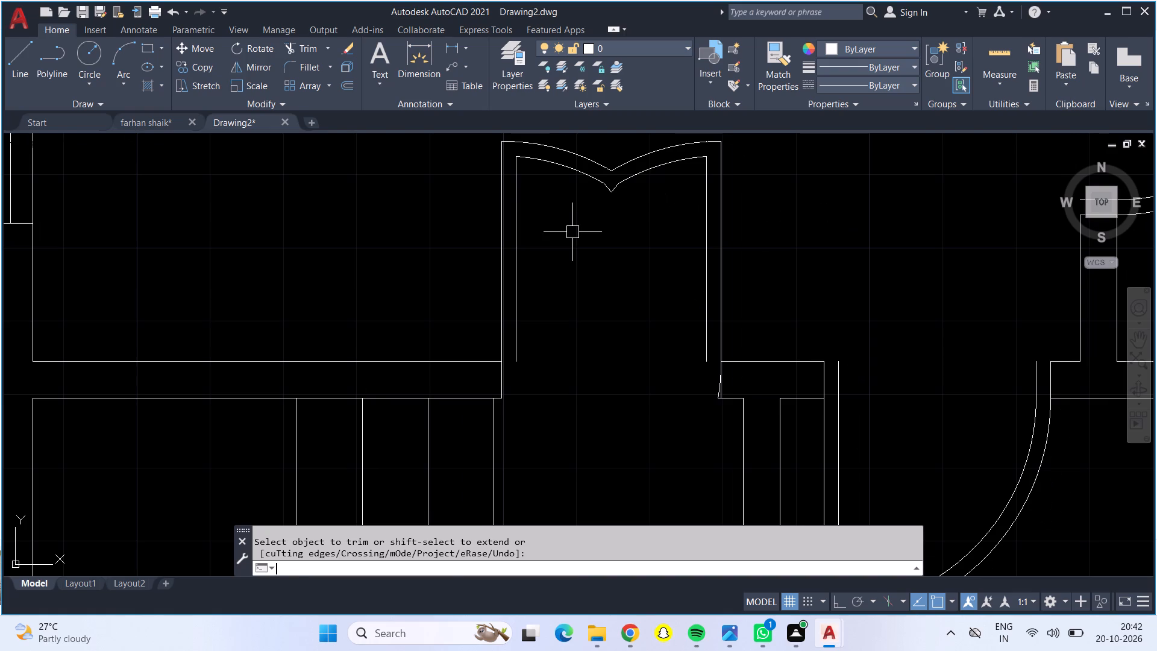
{"action": "key", "text": "Return"}
{"action": "type", "text": "2\""}
{"action": "key", "text": "Return"}
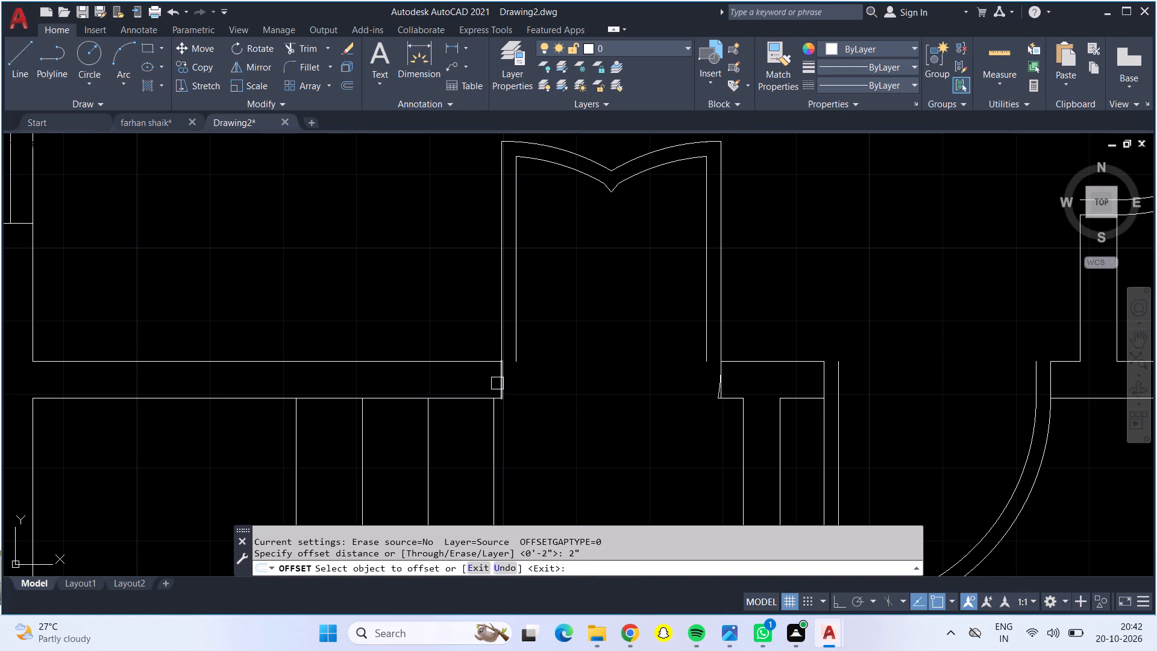
{"action": "left_click_drag", "start_coordinate": [501, 382], "coordinate": [514, 384]}
{"action": "left_click_drag", "start_coordinate": [525, 388], "coordinate": [538, 392]}
{"action": "left_click", "coordinate": [718, 378]}
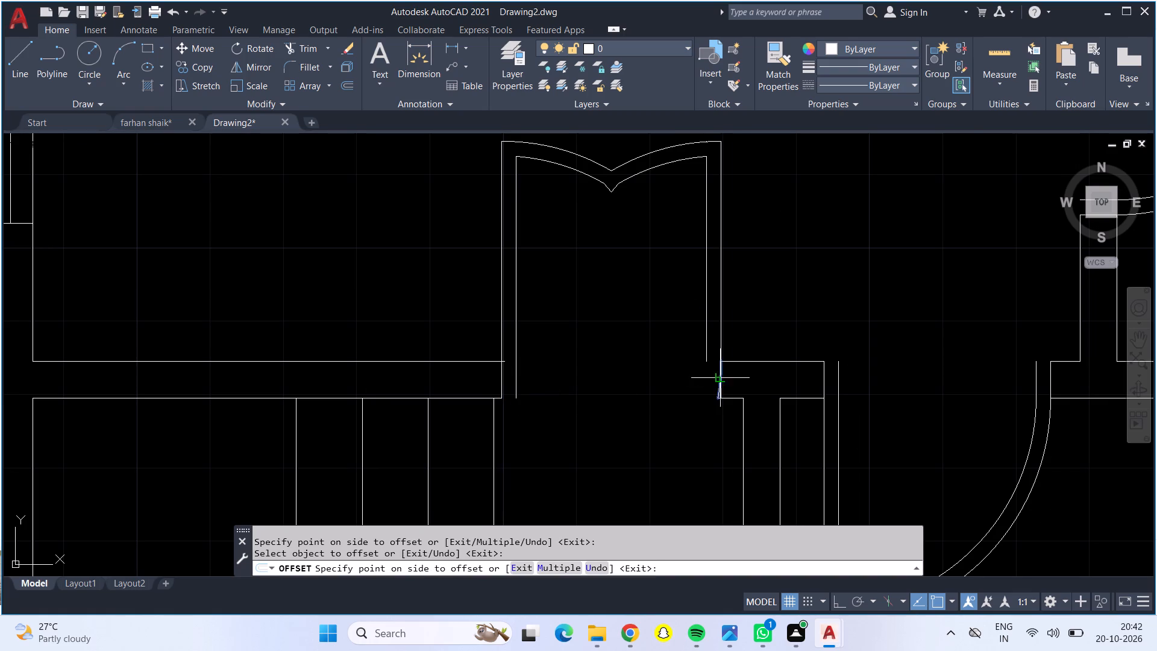
{"action": "left_click", "coordinate": [662, 374]}
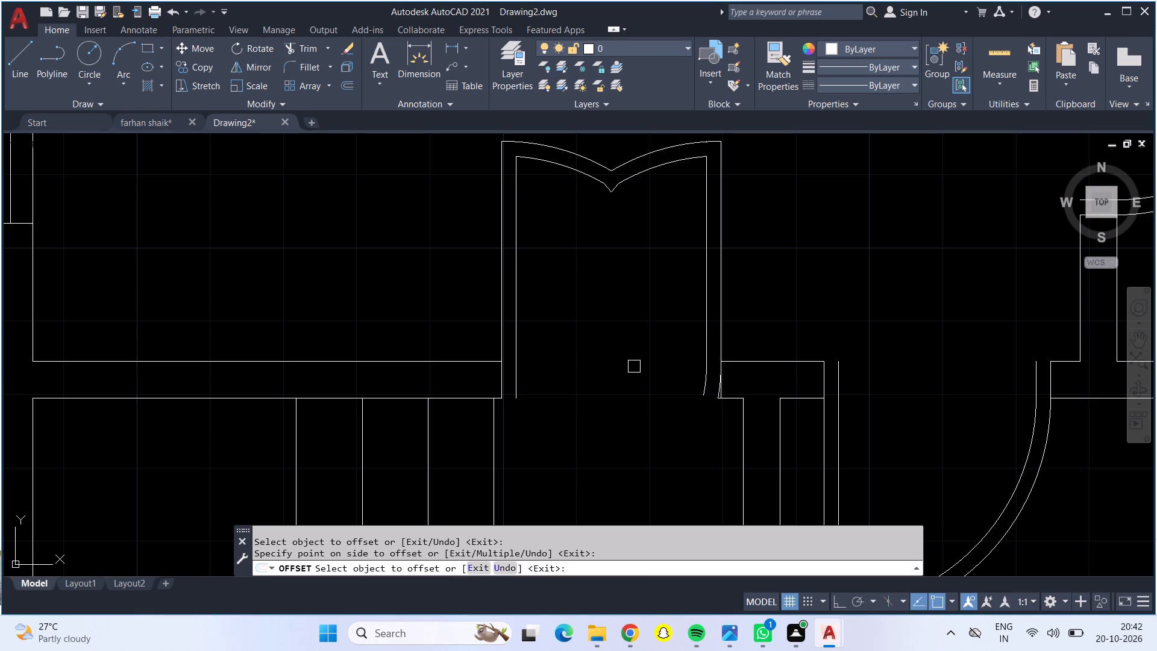
{"action": "scroll", "coordinate": [634, 366], "scroll_direction": "up", "scroll_amount": 3}
{"action": "middle_click_drag", "start_coordinate": [848, 389], "coordinate": [742, 377]}
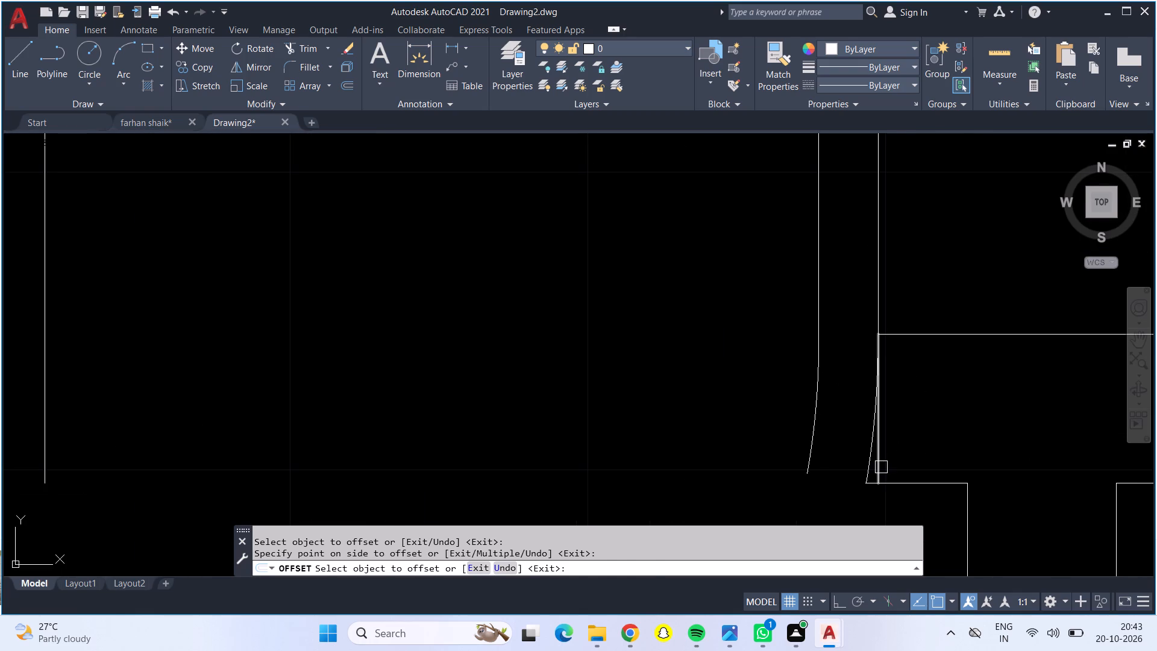
{"action": "left_click", "coordinate": [881, 467]}
{"action": "left_click", "coordinate": [863, 463]}
{"action": "key", "text": "Return"}
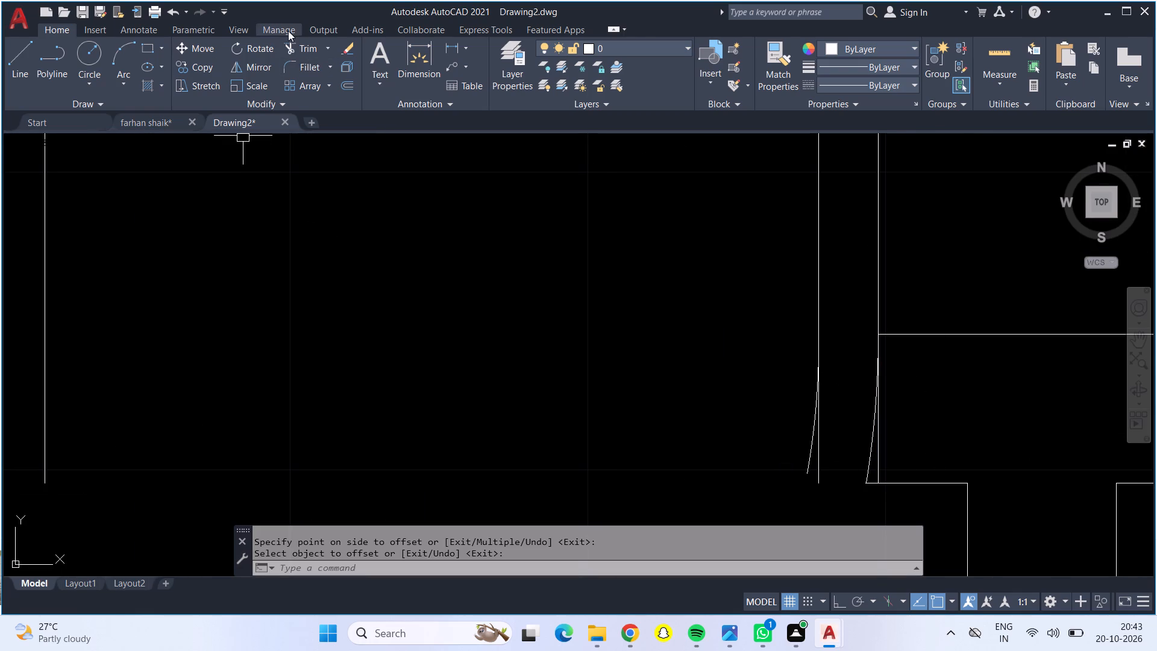
Trim away the two arc remnants and the protruding wall-line stub at the right side of the double-door opening.
{"action": "left_click", "coordinate": [298, 43]}
{"action": "left_click", "coordinate": [802, 464]}
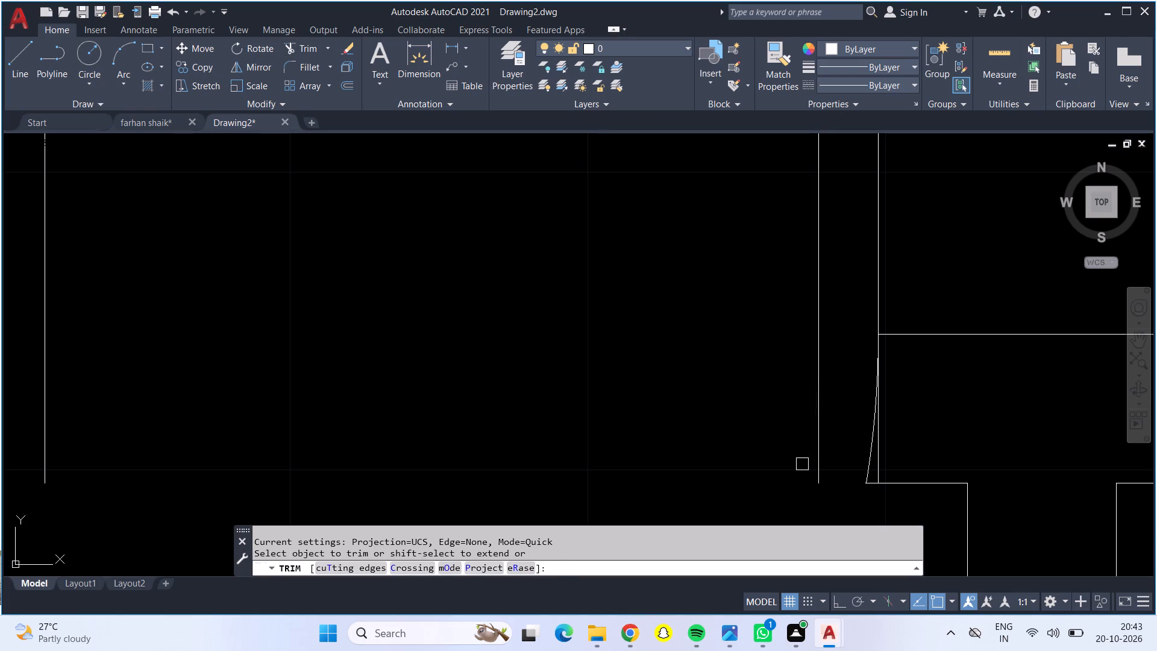
{"action": "left_click", "coordinate": [870, 468]}
{"action": "left_click", "coordinate": [865, 483]}
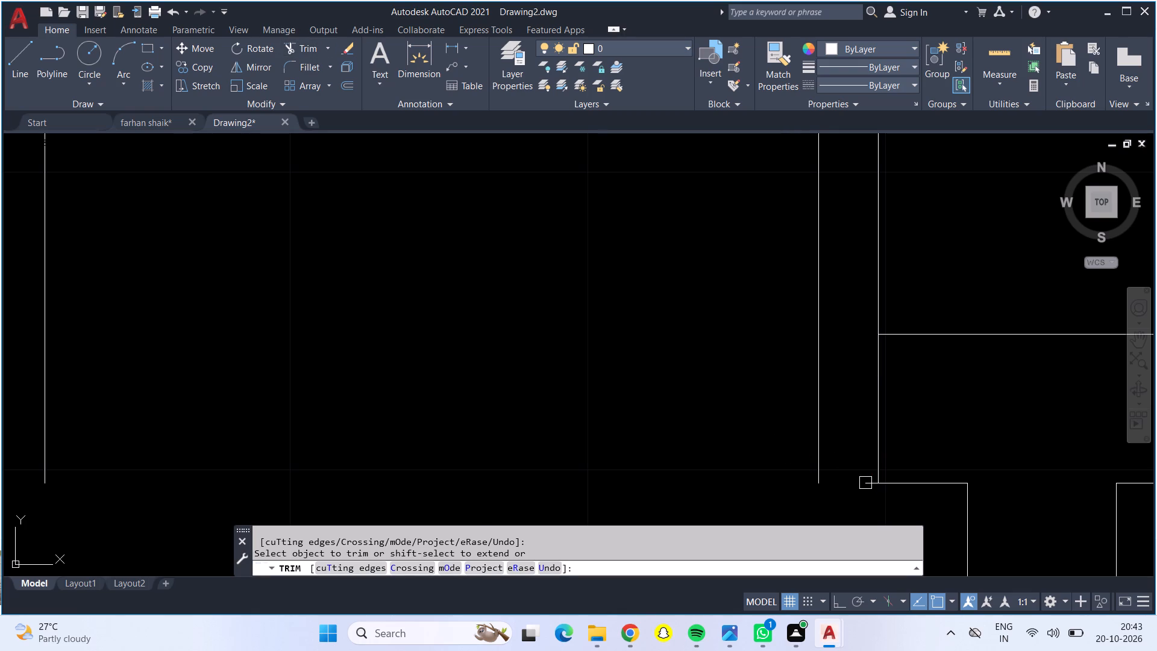
{"action": "double_click", "coordinate": [865, 483]}
Examine the double door and the surrounding rooms in the overall floor plan.
{"action": "scroll", "coordinate": [834, 468], "scroll_direction": "down", "scroll_amount": 3}
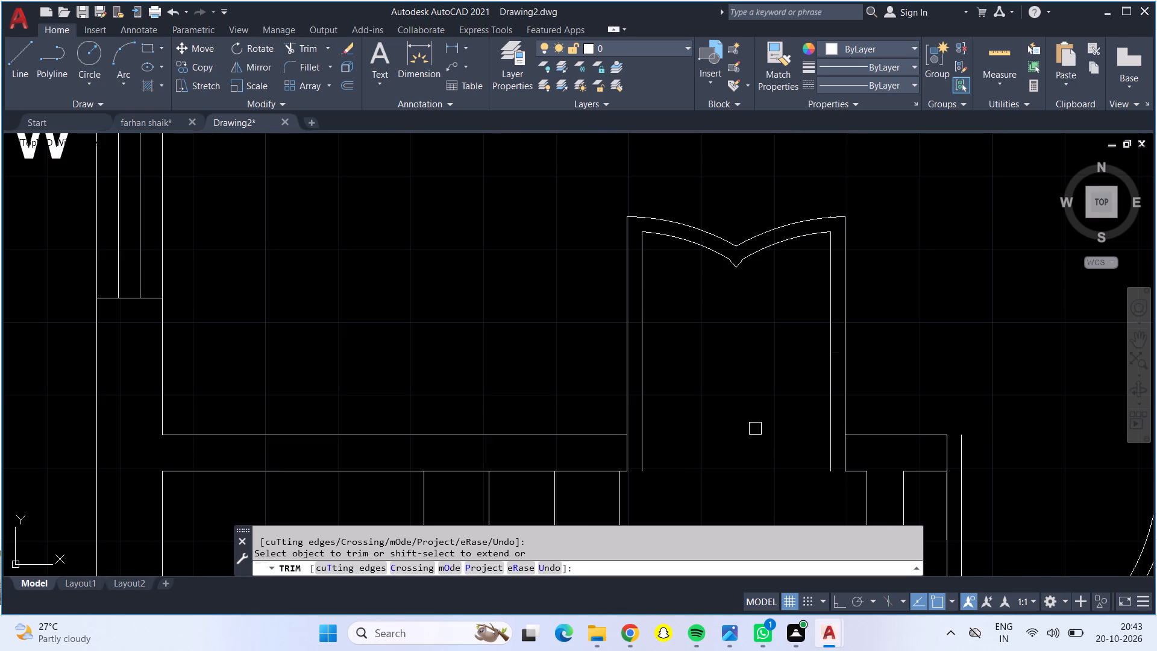
{"action": "middle_click_drag", "start_coordinate": [755, 429], "coordinate": [690, 370]}
{"action": "scroll", "coordinate": [689, 366], "scroll_direction": "down", "scroll_amount": 2}
{"action": "middle_click_drag", "start_coordinate": [683, 338], "coordinate": [692, 389]}
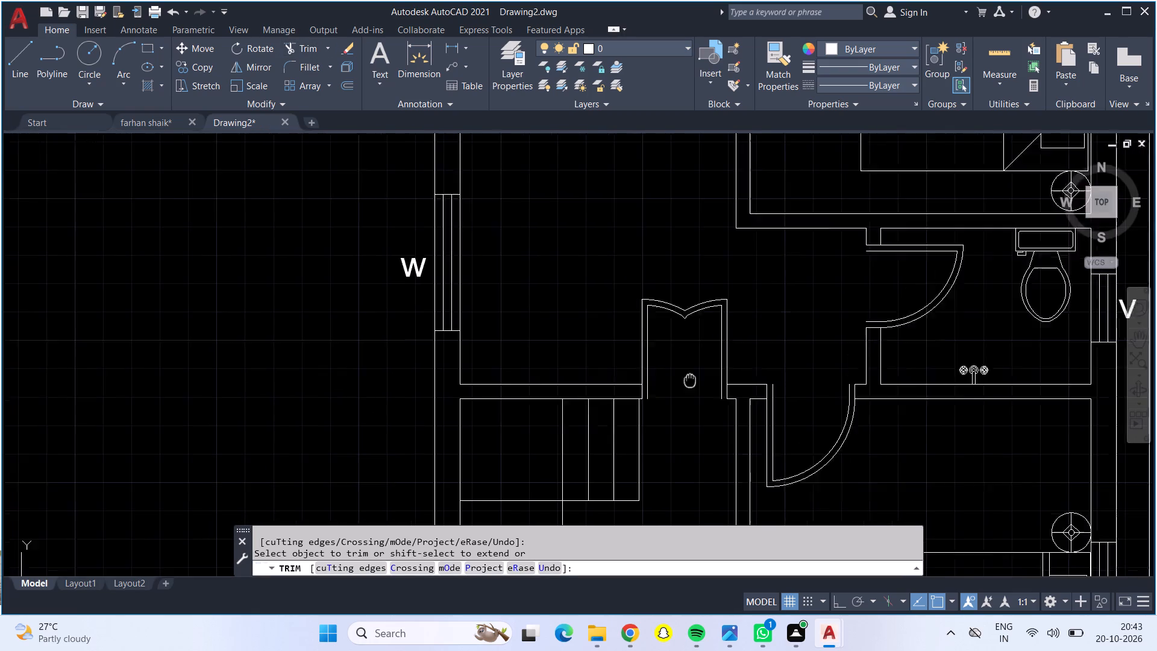
{"action": "middle_click_drag", "start_coordinate": [692, 389], "coordinate": [692, 391]}
{"action": "scroll", "coordinate": [695, 391], "scroll_direction": "down", "scroll_amount": 1}
{"action": "scroll", "coordinate": [658, 251], "scroll_direction": "down", "scroll_amount": 1}
{"action": "middle_click_drag", "start_coordinate": [658, 251], "coordinate": [646, 382]}
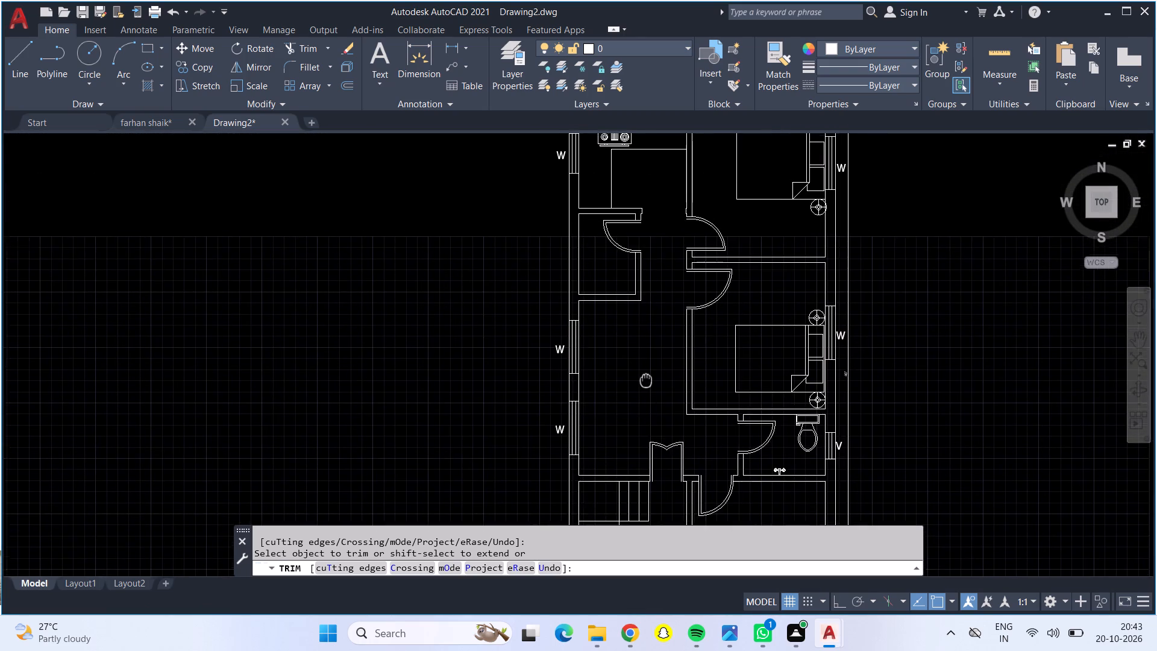
{"action": "middle_click_drag", "start_coordinate": [646, 382], "coordinate": [650, 398]}
{"action": "scroll", "coordinate": [656, 397], "scroll_direction": "down", "scroll_amount": 1}
{"action": "middle_click_drag", "start_coordinate": [656, 397], "coordinate": [629, 270]}
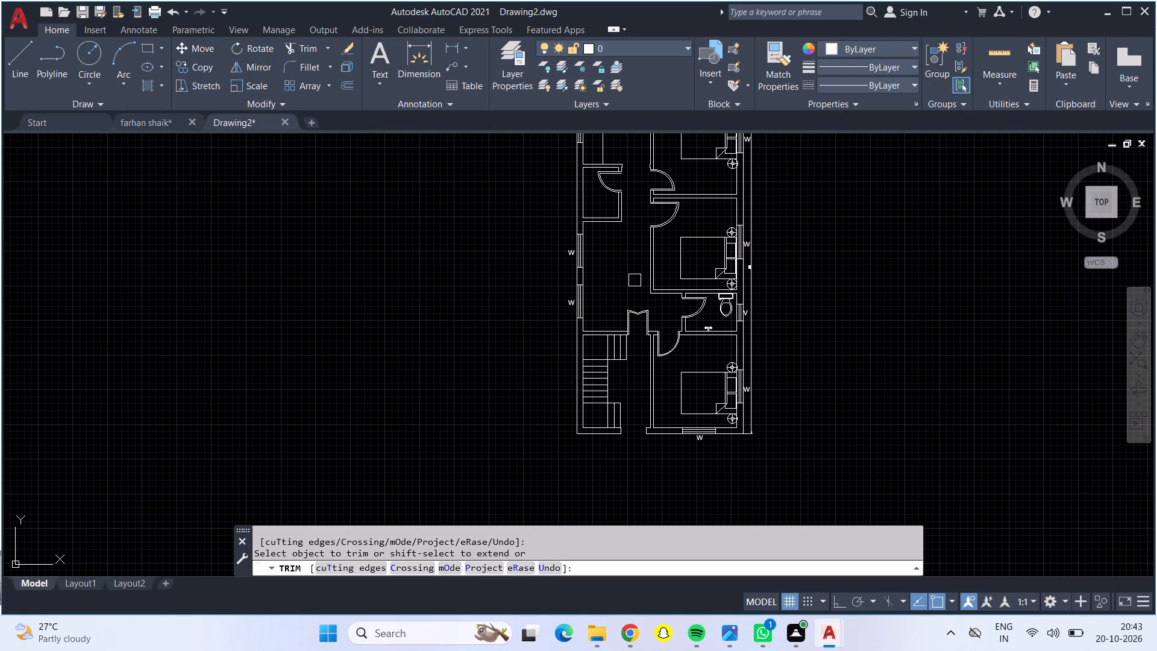
{"action": "key", "text": "Escape"}
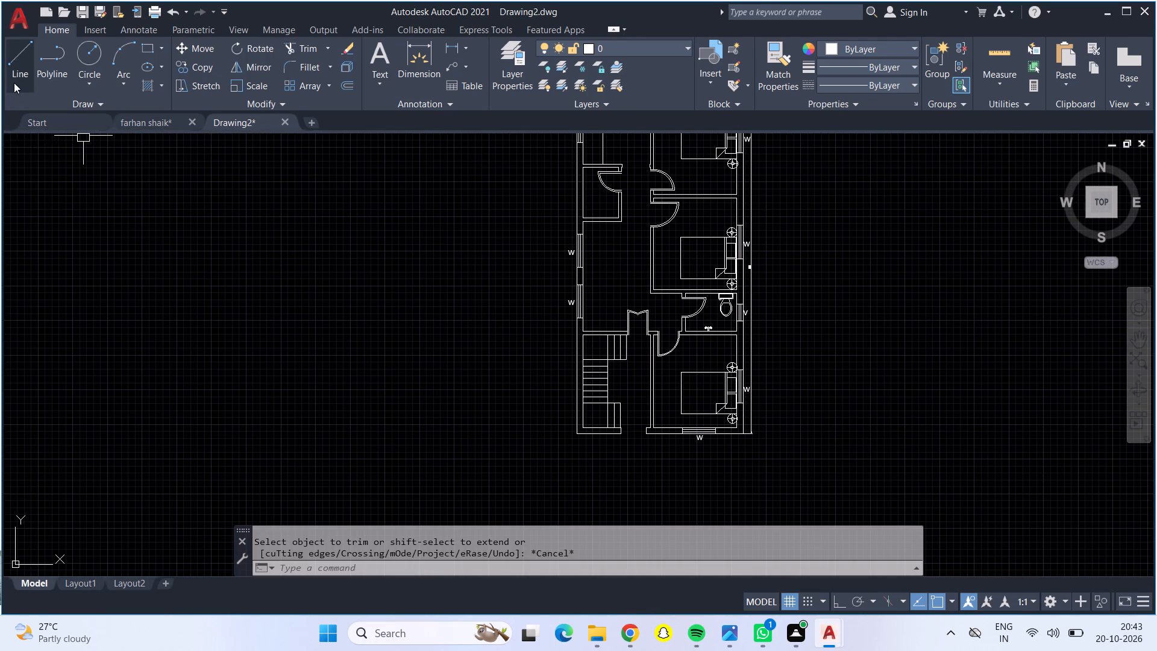
Draw the stair direction line from beside the upper flight to the landing, about 8'-5" down the main flight, and across the lower steps.
{"action": "left_click", "coordinate": [14, 83]}
{"action": "scroll", "coordinate": [604, 422], "scroll_direction": "up", "scroll_amount": 1}
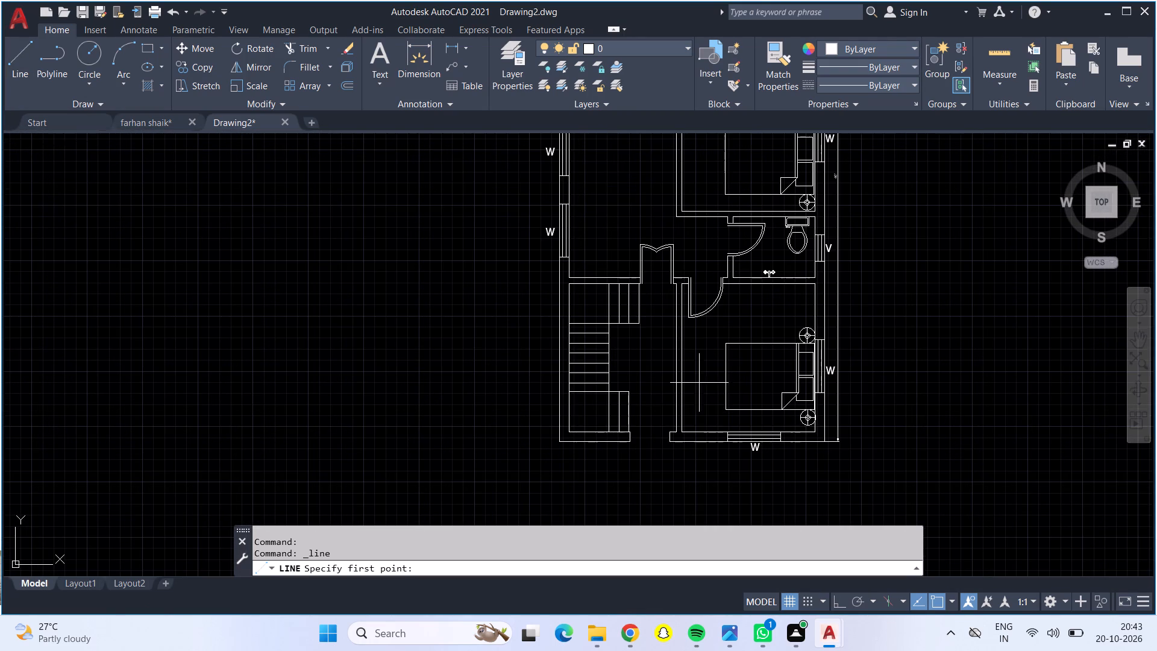
{"action": "scroll", "coordinate": [657, 412], "scroll_direction": "up", "scroll_amount": 3}
{"action": "scroll", "coordinate": [611, 410], "scroll_direction": "down", "scroll_amount": 1}
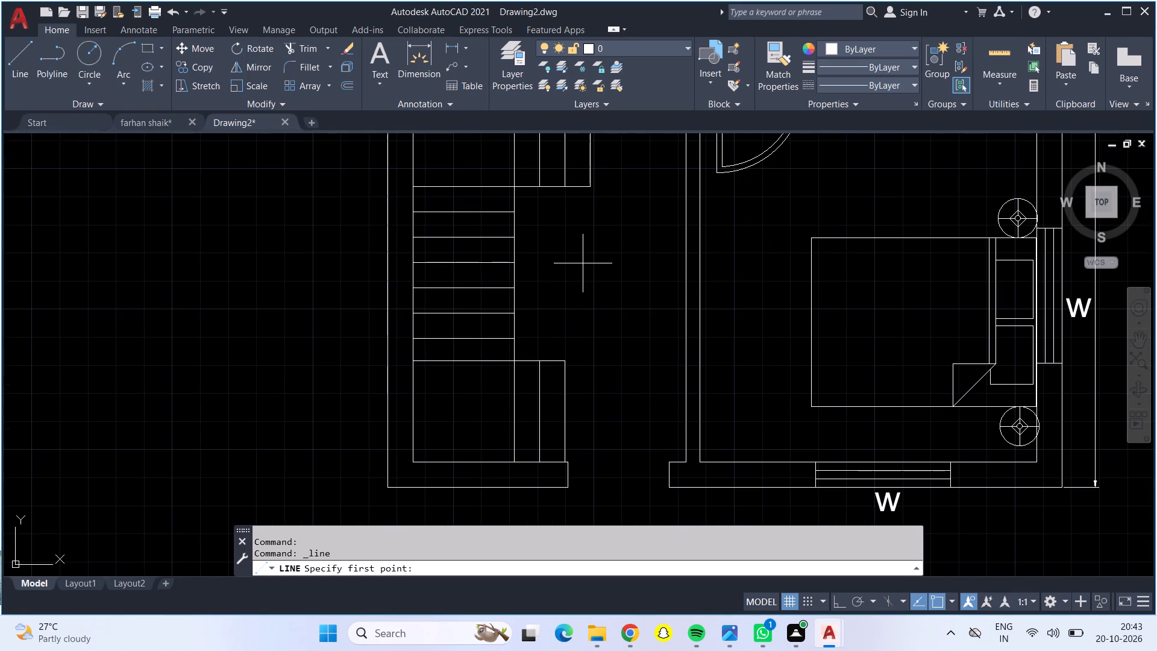
{"action": "middle_click_drag", "start_coordinate": [583, 263], "coordinate": [606, 418]}
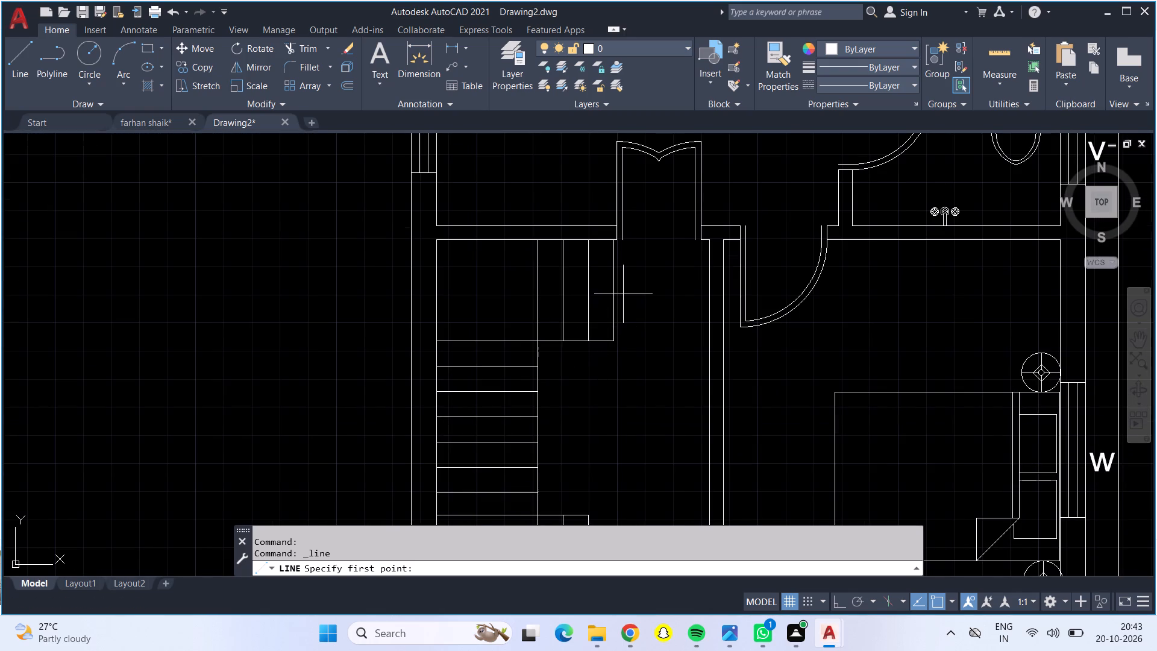
{"action": "scroll", "coordinate": [656, 429], "scroll_direction": "down", "scroll_amount": 1}
{"action": "middle_click_drag", "start_coordinate": [652, 433], "coordinate": [610, 366]}
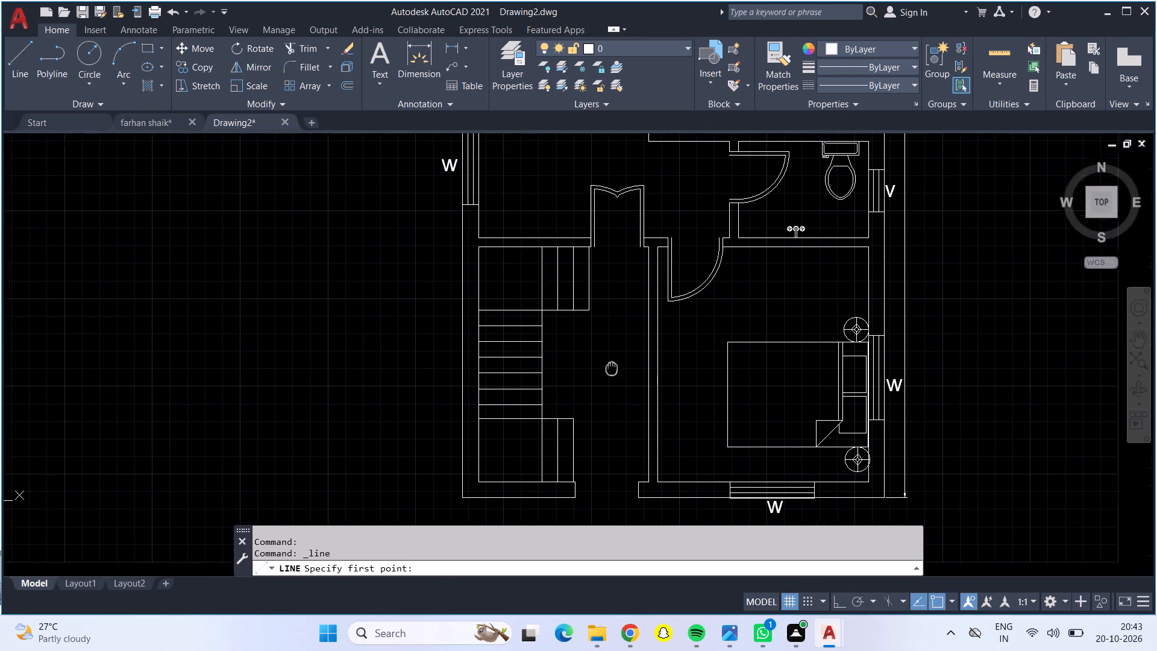
{"action": "middle_click_drag", "start_coordinate": [610, 366], "coordinate": [607, 353]}
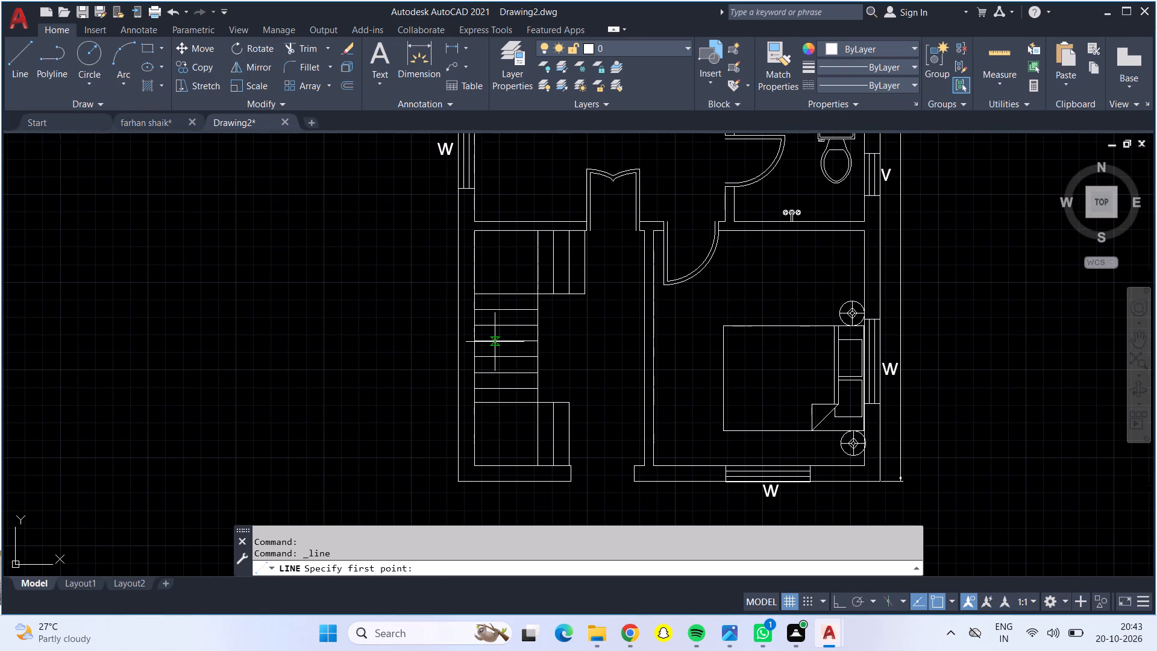
{"action": "left_click_drag", "start_coordinate": [606, 259], "coordinate": [583, 271]}
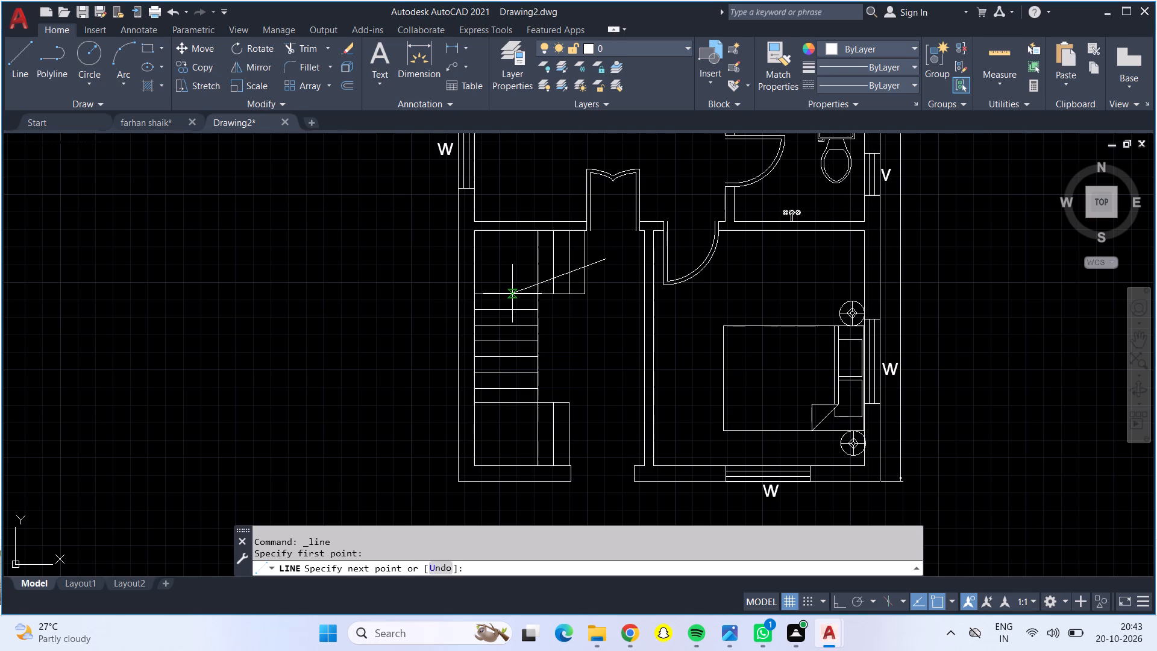
{"action": "key", "text": "F5"}
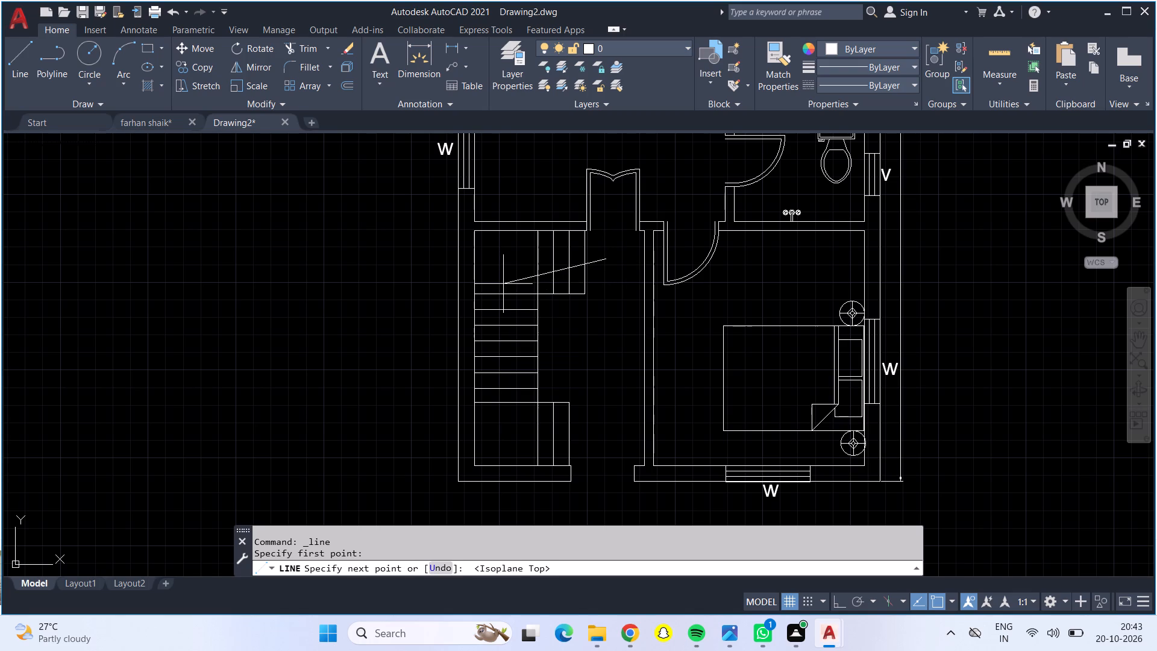
{"action": "key", "text": "F8"}
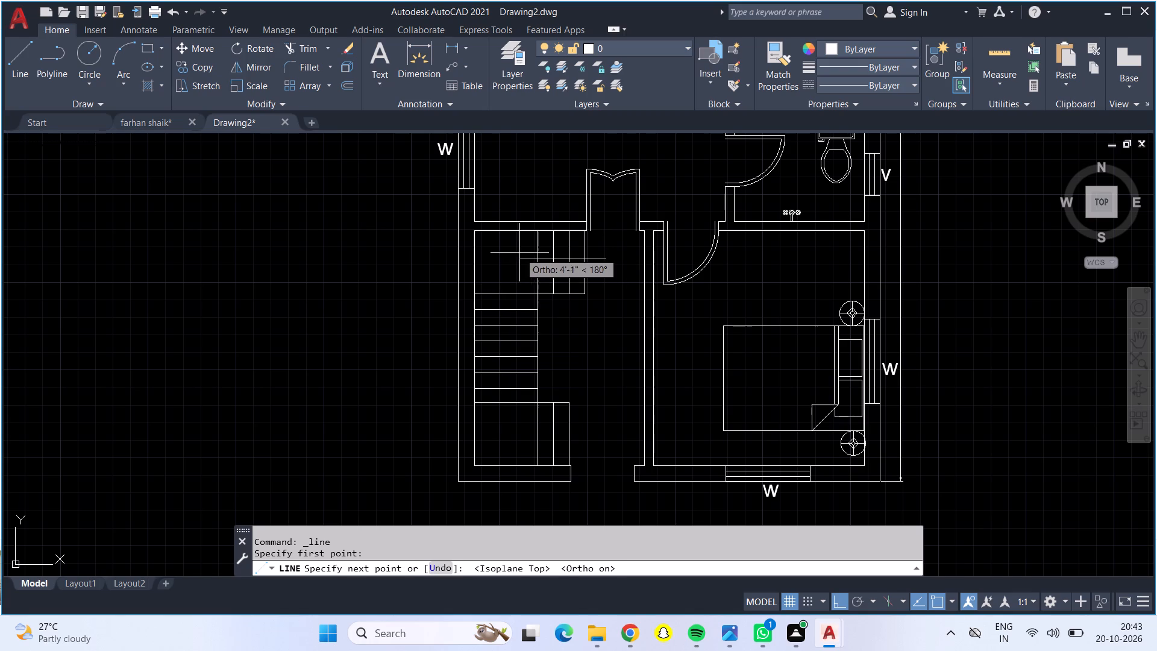
{"action": "left_click", "coordinate": [501, 269]}
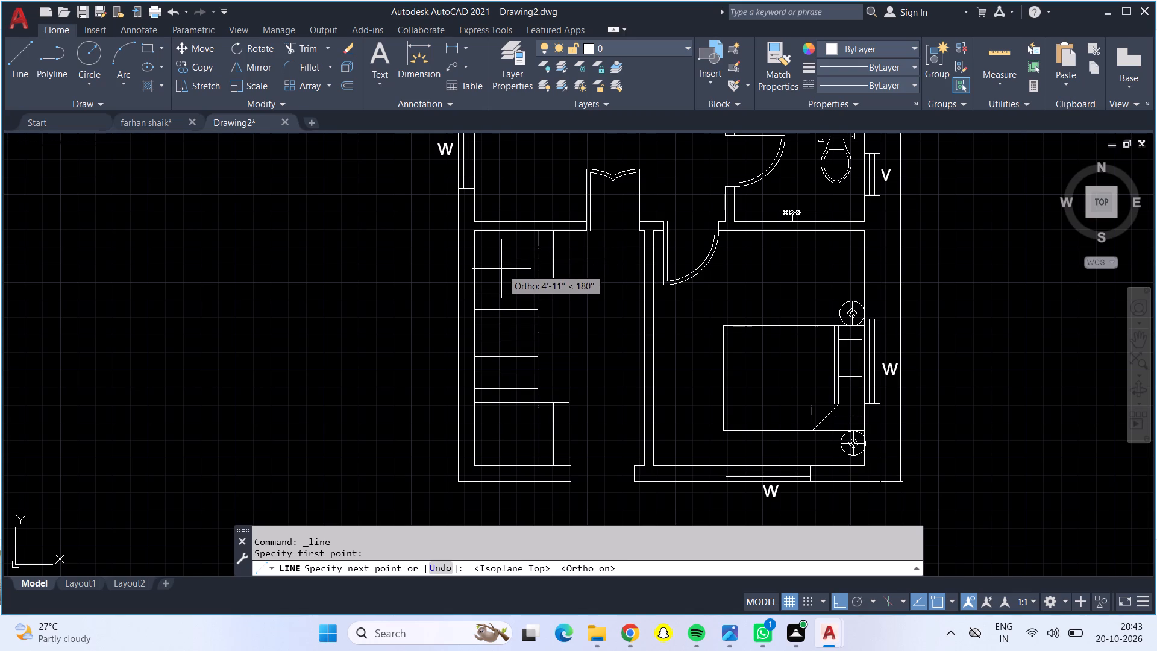
{"action": "left_click", "coordinate": [499, 437]}
{"action": "scroll", "coordinate": [550, 438], "scroll_direction": "up", "scroll_amount": 4}
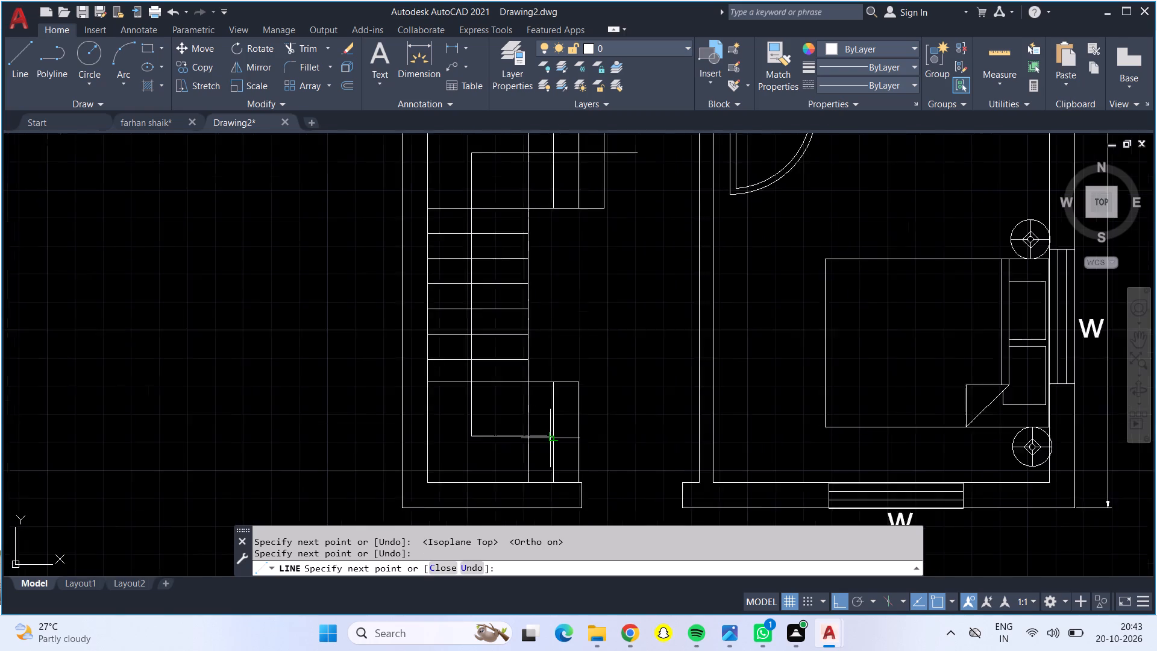
{"action": "scroll", "coordinate": [550, 438], "scroll_direction": "up", "scroll_amount": 4}
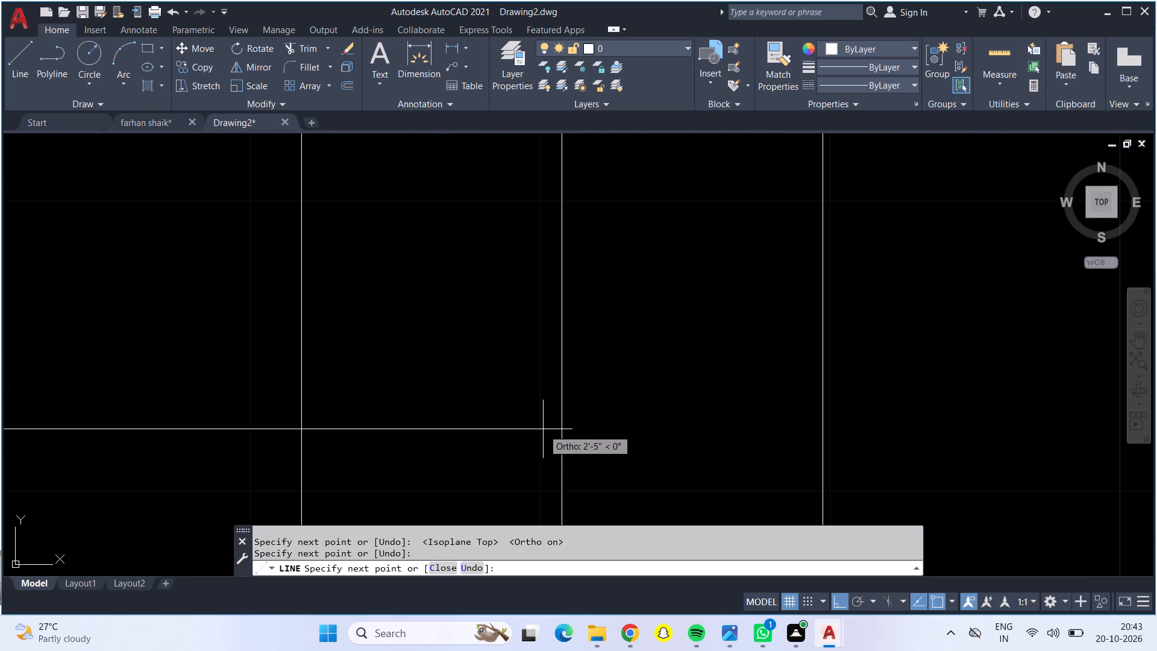
{"action": "left_click", "coordinate": [606, 423]}
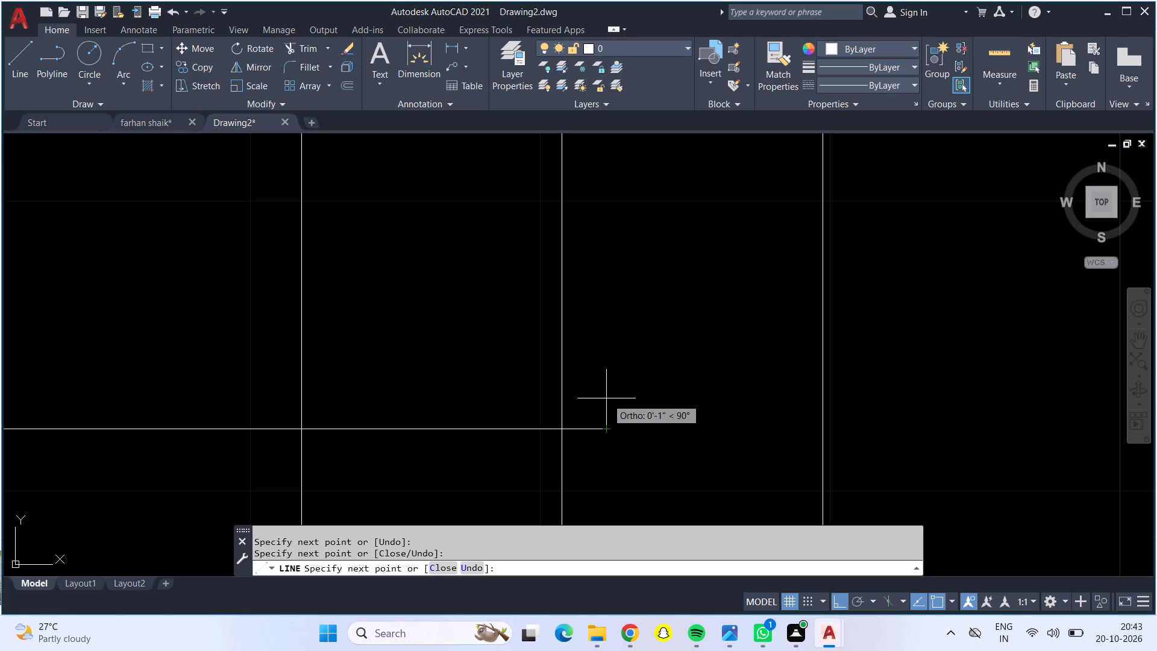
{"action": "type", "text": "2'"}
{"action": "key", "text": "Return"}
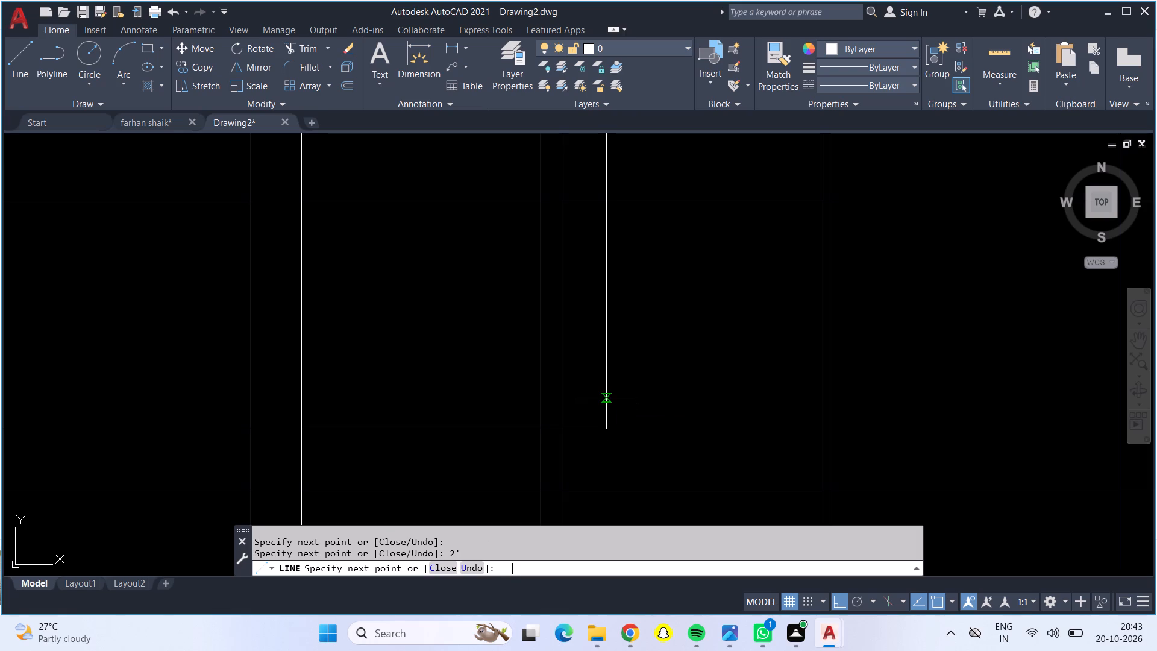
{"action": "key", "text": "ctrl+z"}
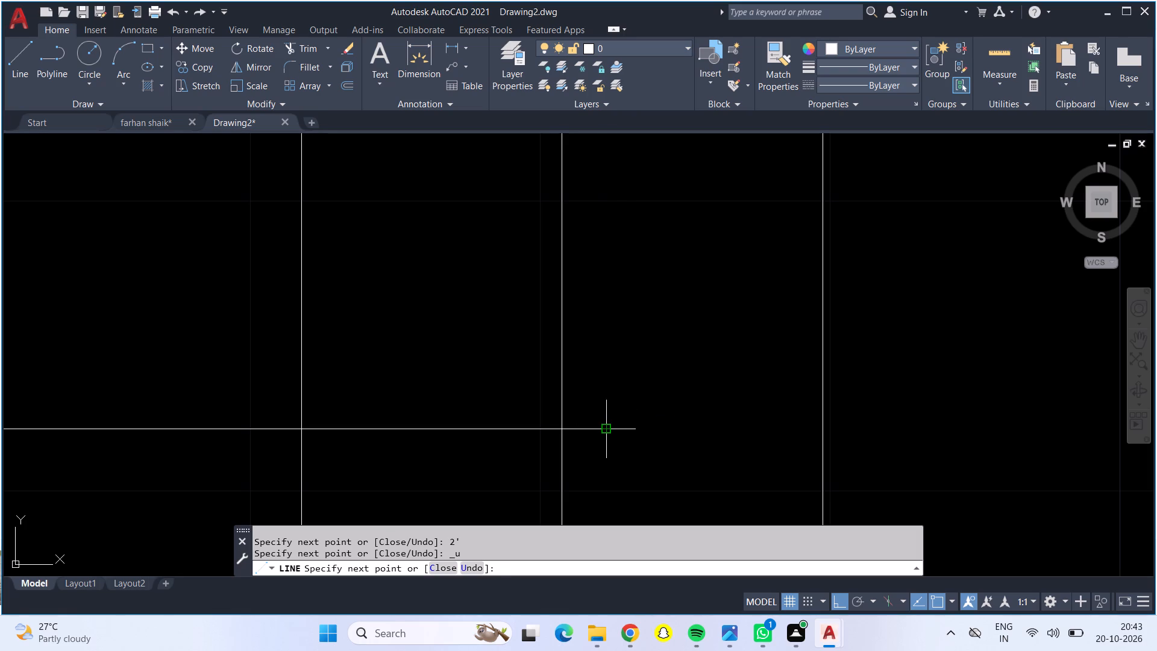
Draw a triangular arrowhead at the direction line's lower end, its base extending 2" to each side of the line.
{"action": "key", "text": "2"}
{"action": "double_click", "coordinate": [603, 427], "text": "shift"}
{"action": "key", "text": "shift+quotedbl"}
{"action": "key", "text": "Return"}
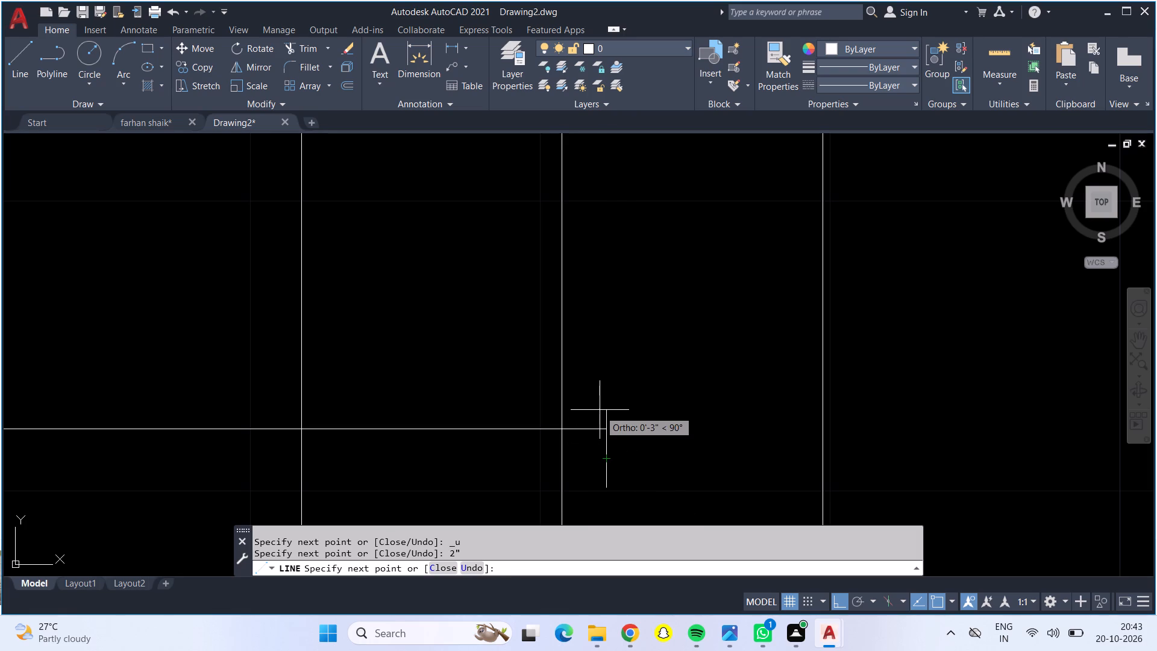
{"action": "key", "text": "2"}
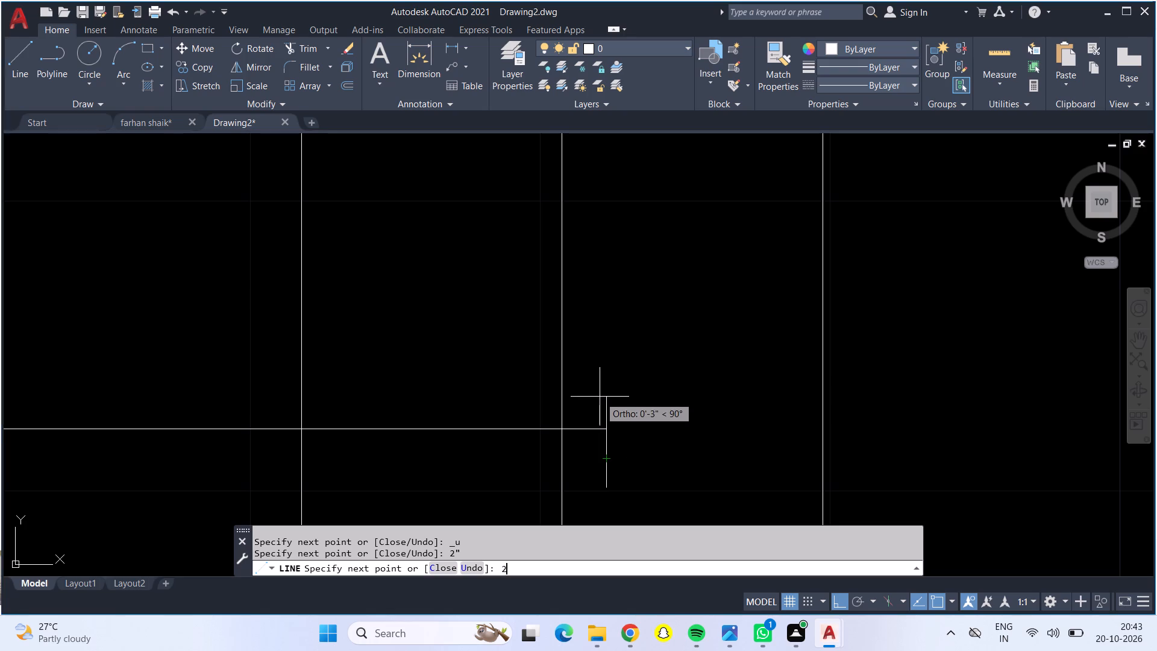
{"action": "key", "text": "shift+quotedbl"}
{"action": "key", "text": "Return"}
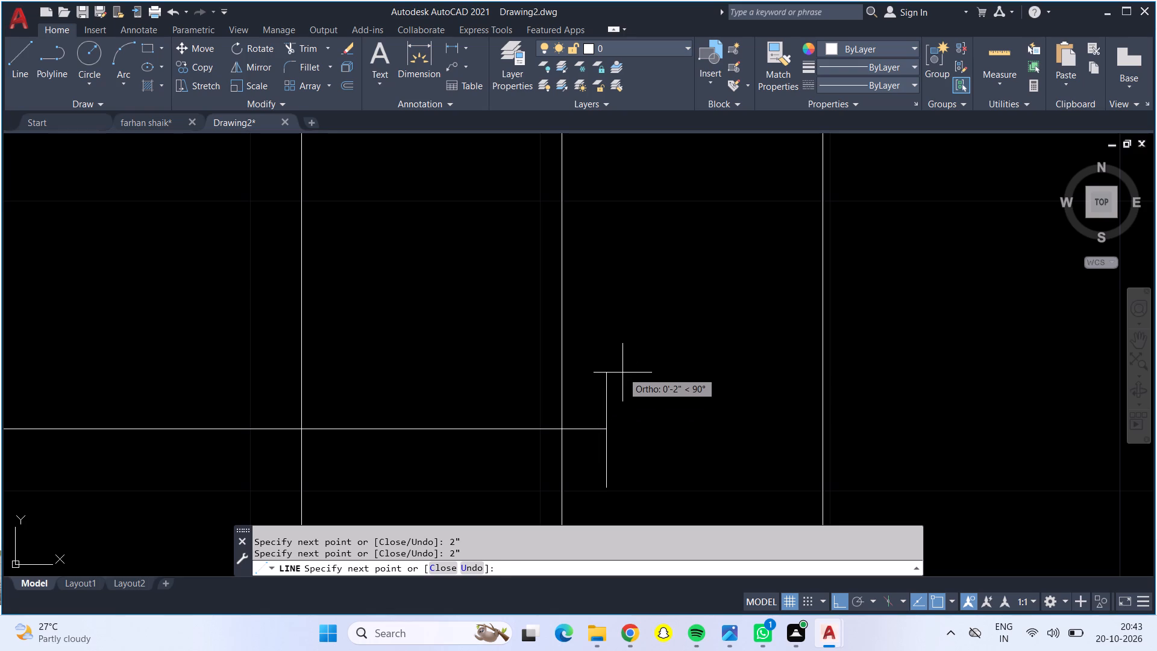
{"action": "type", "text": "2\""}
{"action": "key", "text": "Return"}
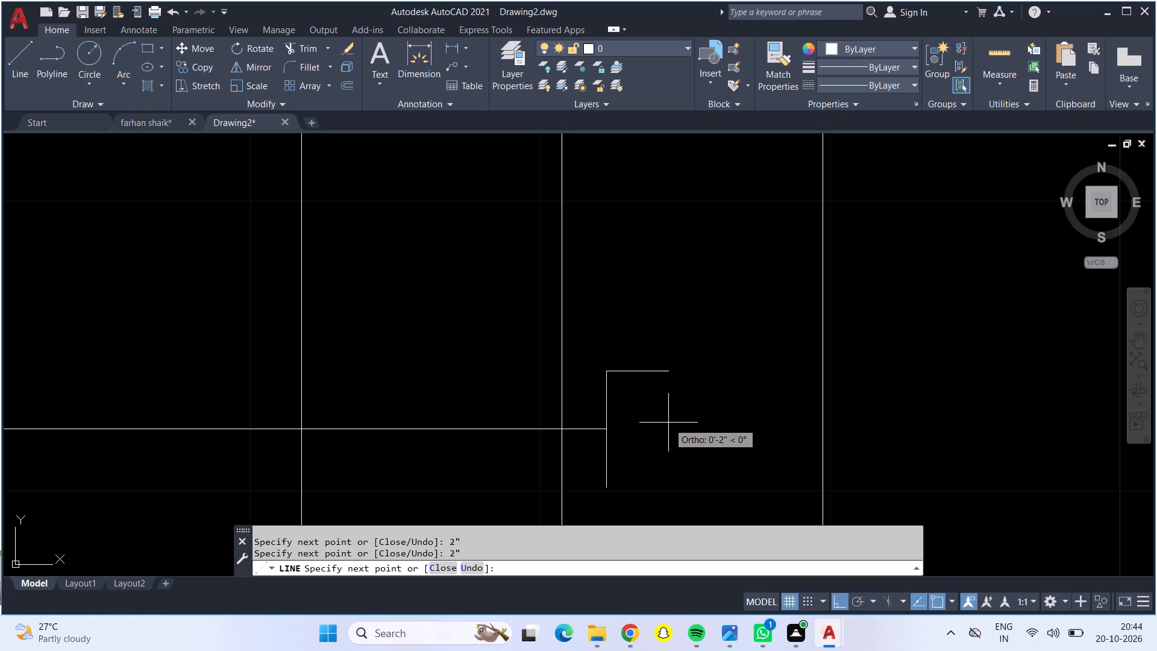
{"action": "key", "text": "F8"}
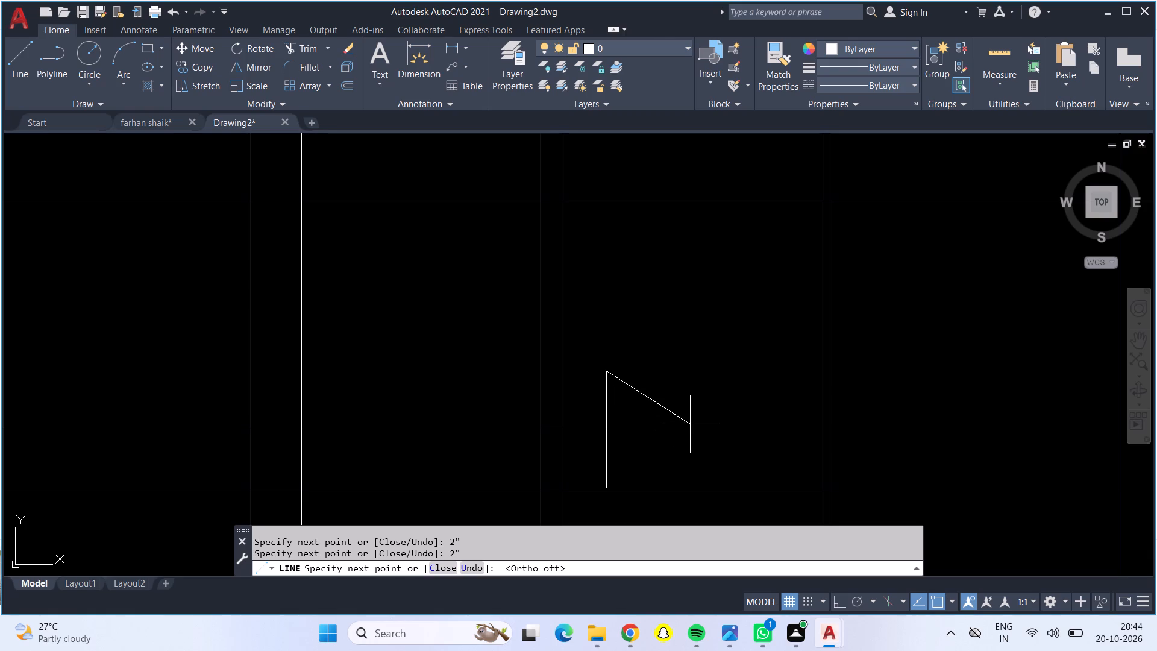
{"action": "left_click", "coordinate": [700, 427]}
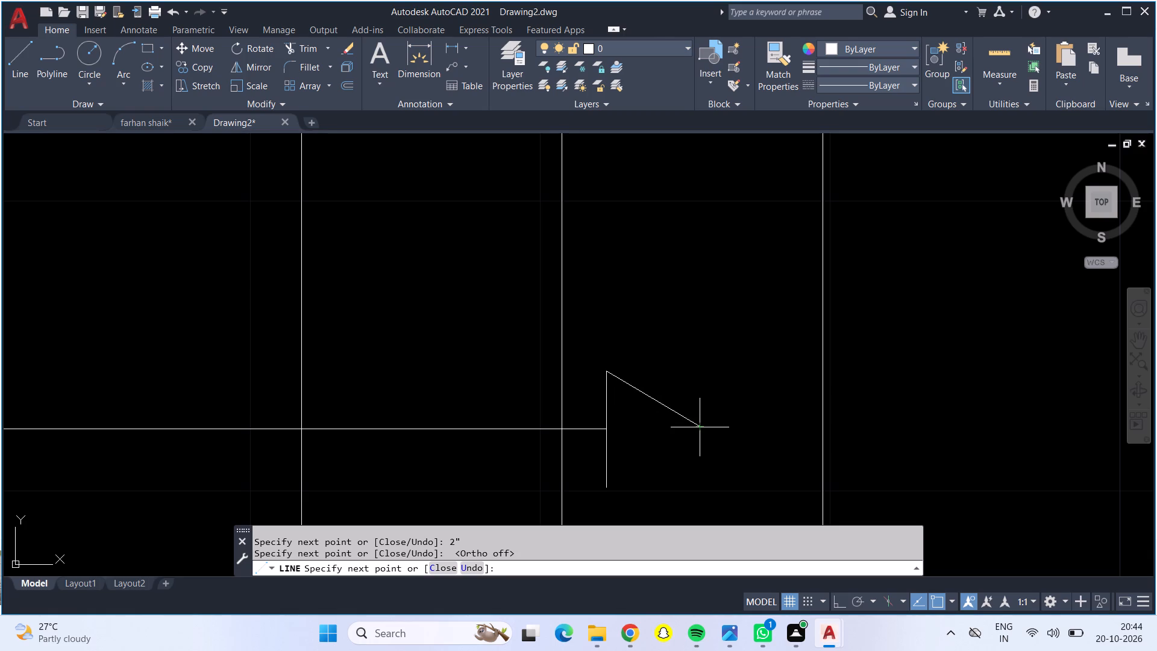
{"action": "left_click", "coordinate": [608, 485]}
Add three inner lines fanning from the arrowhead's tip to its base.
{"action": "left_click_drag", "start_coordinate": [606, 429], "coordinate": [645, 429]}
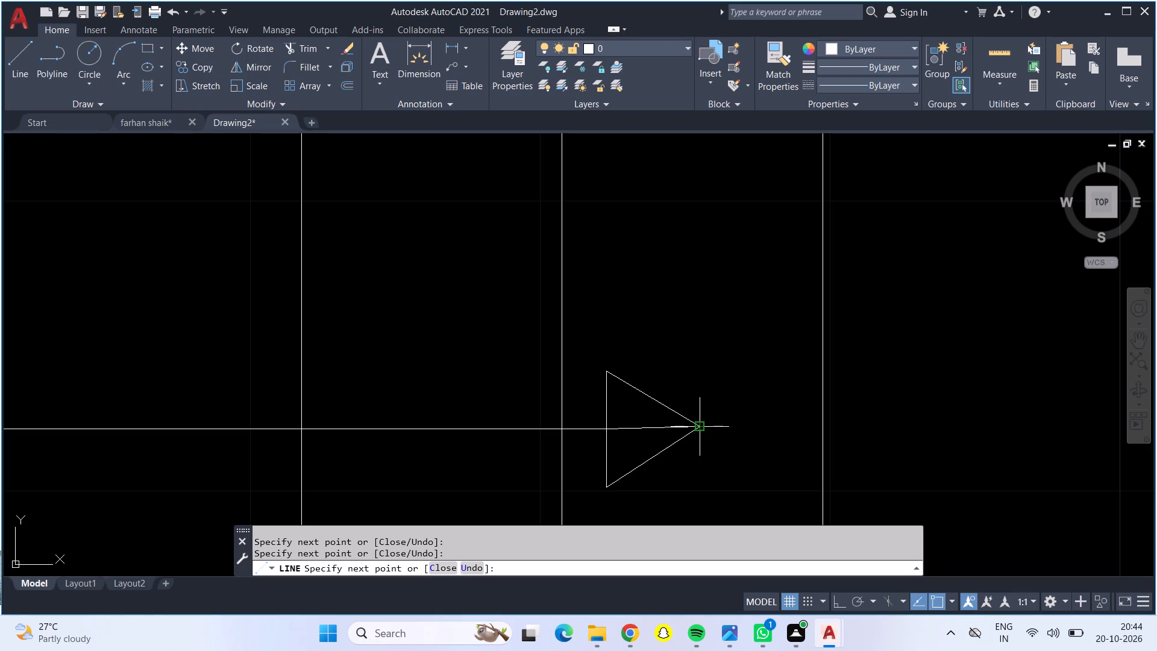
{"action": "left_click", "coordinate": [698, 426]}
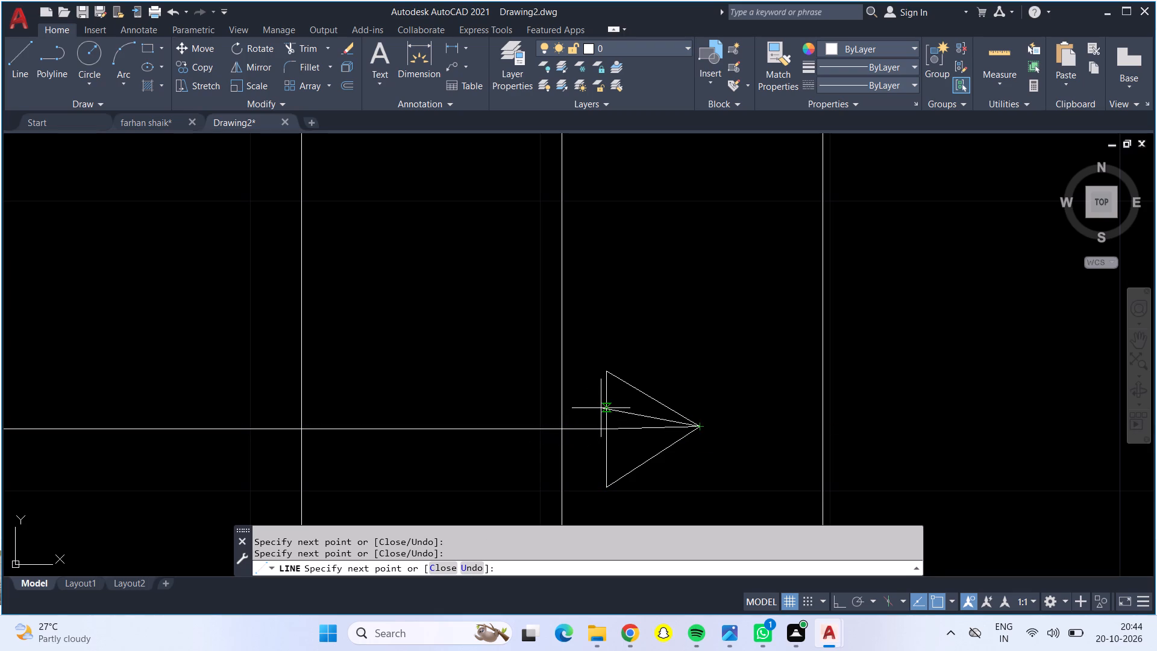
{"action": "left_click", "coordinate": [609, 404]}
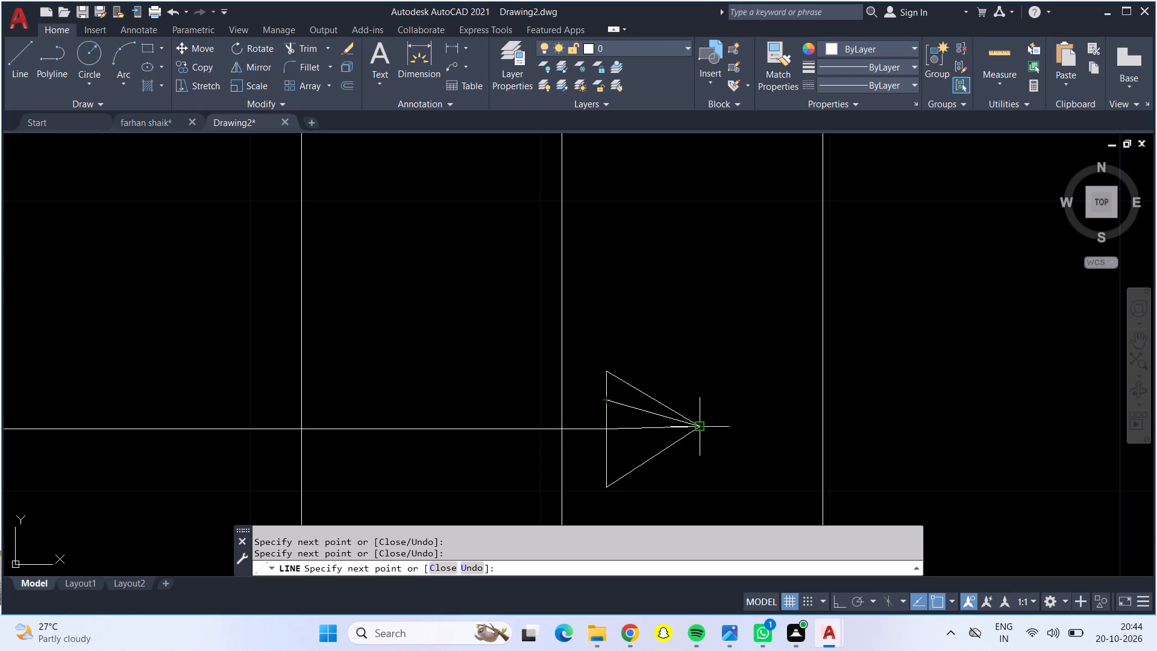
{"action": "left_click", "coordinate": [696, 428]}
{"action": "left_click", "coordinate": [604, 462]}
{"action": "key", "text": "Escape"}
{"action": "key", "text": "Escape"}
Draw a small circle at the direction line's starting end beside the upper stair flight.
{"action": "scroll", "coordinate": [606, 439], "scroll_direction": "down", "scroll_amount": 4}
{"action": "scroll", "coordinate": [575, 259], "scroll_direction": "down", "scroll_amount": 1}
{"action": "middle_click_drag", "start_coordinate": [566, 253], "coordinate": [556, 366]}
{"action": "scroll", "coordinate": [565, 253], "scroll_direction": "down", "scroll_amount": 1}
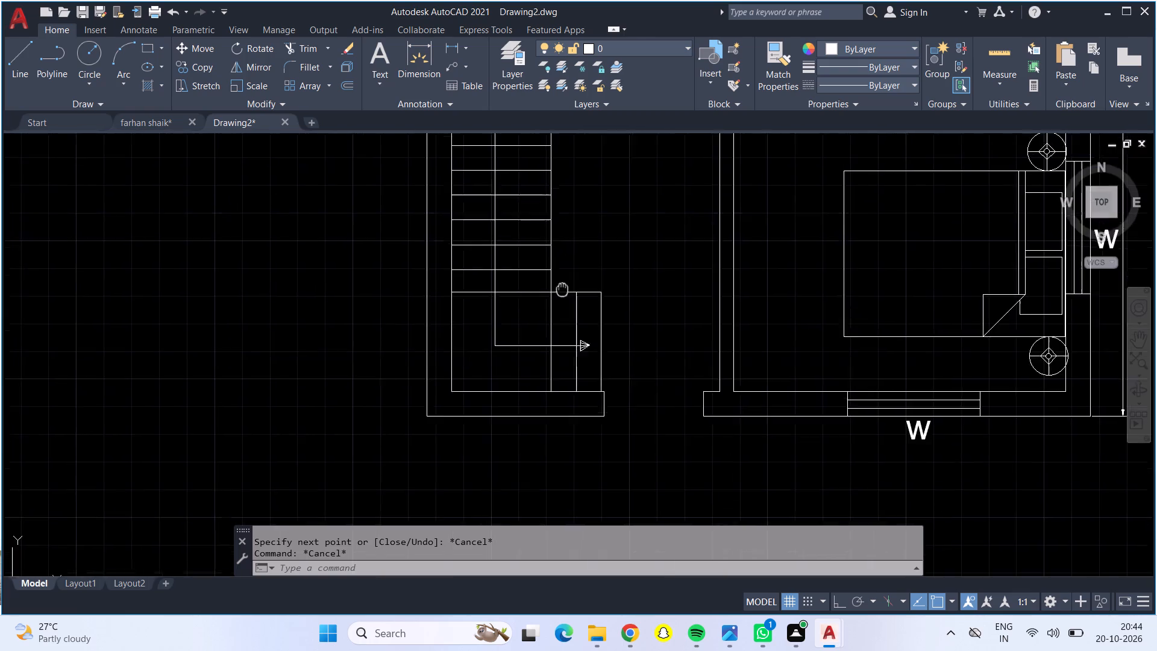
{"action": "middle_click_drag", "start_coordinate": [556, 366], "coordinate": [536, 506]}
{"action": "scroll", "coordinate": [652, 300], "scroll_direction": "up", "scroll_amount": 3}
{"action": "scroll", "coordinate": [577, 290], "scroll_direction": "up", "scroll_amount": 1}
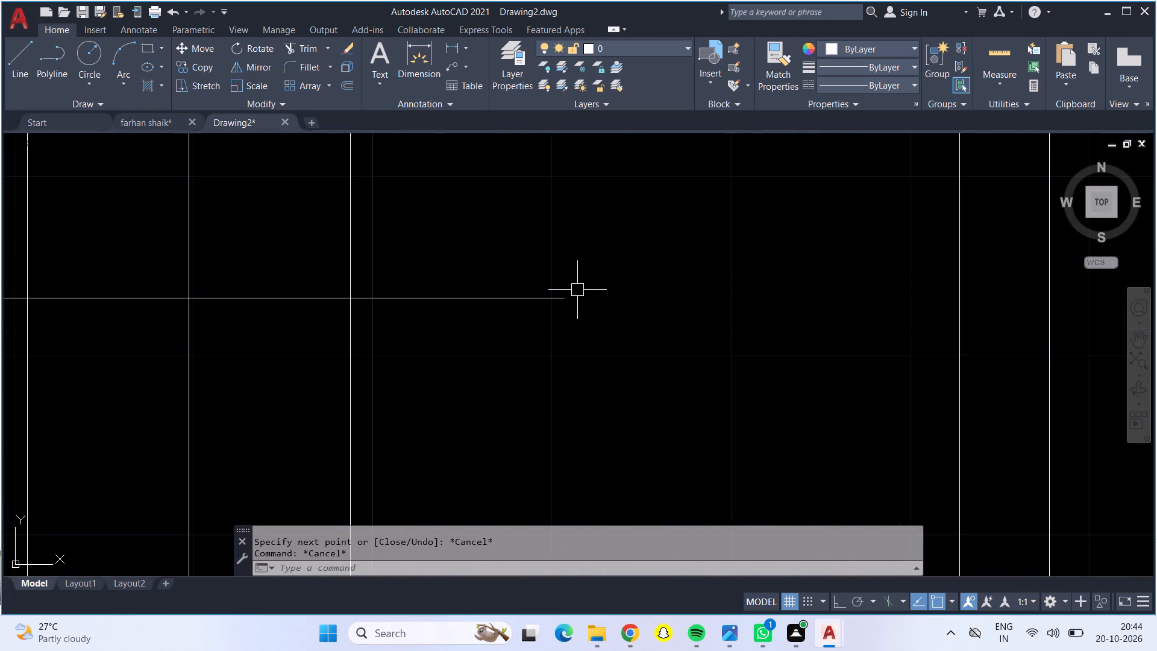
{"action": "scroll", "coordinate": [577, 290], "scroll_direction": "down", "scroll_amount": 2}
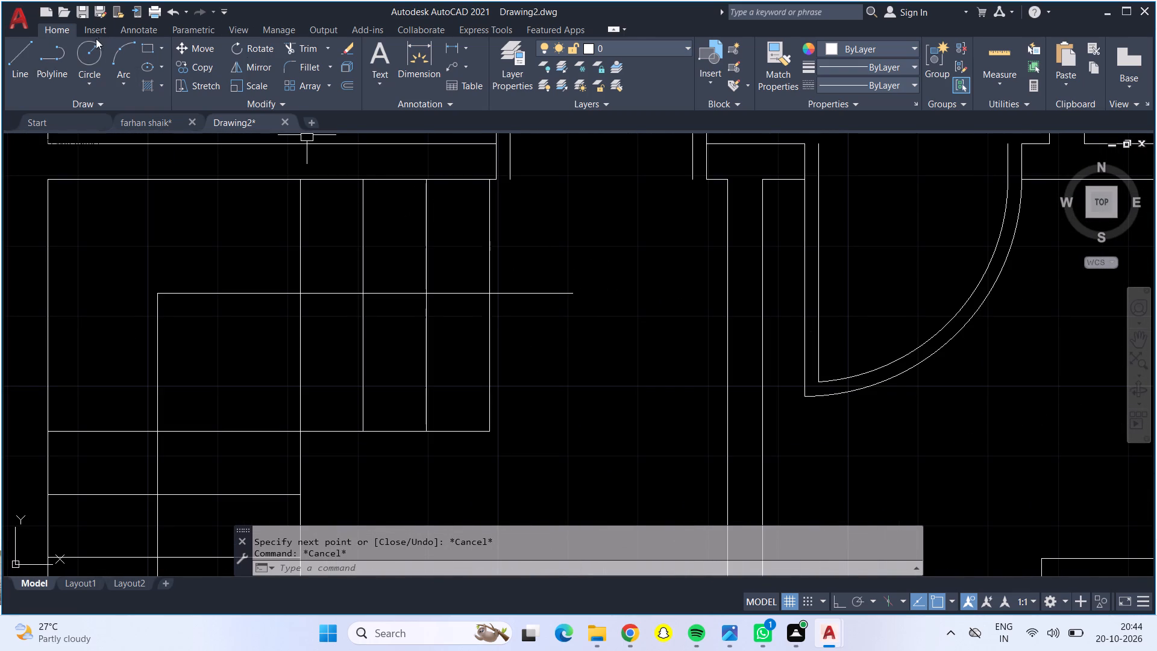
{"action": "left_click", "coordinate": [87, 42]}
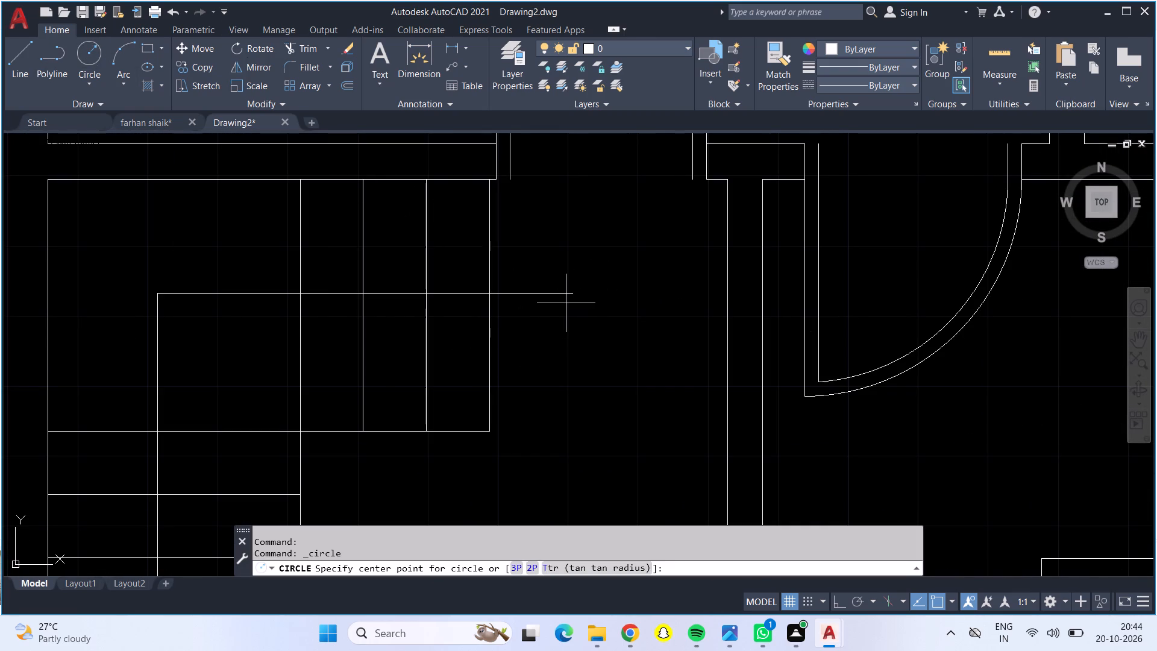
{"action": "left_click", "coordinate": [569, 298]}
{"action": "left_click", "coordinate": [569, 305]}
Add a centred 9" multiline text label reading BED ROOM with 10'0" X 10'6" underneath, below the bed in the topmost bedroom.
{"action": "scroll", "coordinate": [569, 305], "scroll_direction": "down", "scroll_amount": 4}
{"action": "middle_click_drag", "start_coordinate": [537, 216], "coordinate": [507, 428]}
{"action": "scroll", "coordinate": [507, 428], "scroll_direction": "down", "scroll_amount": 2}
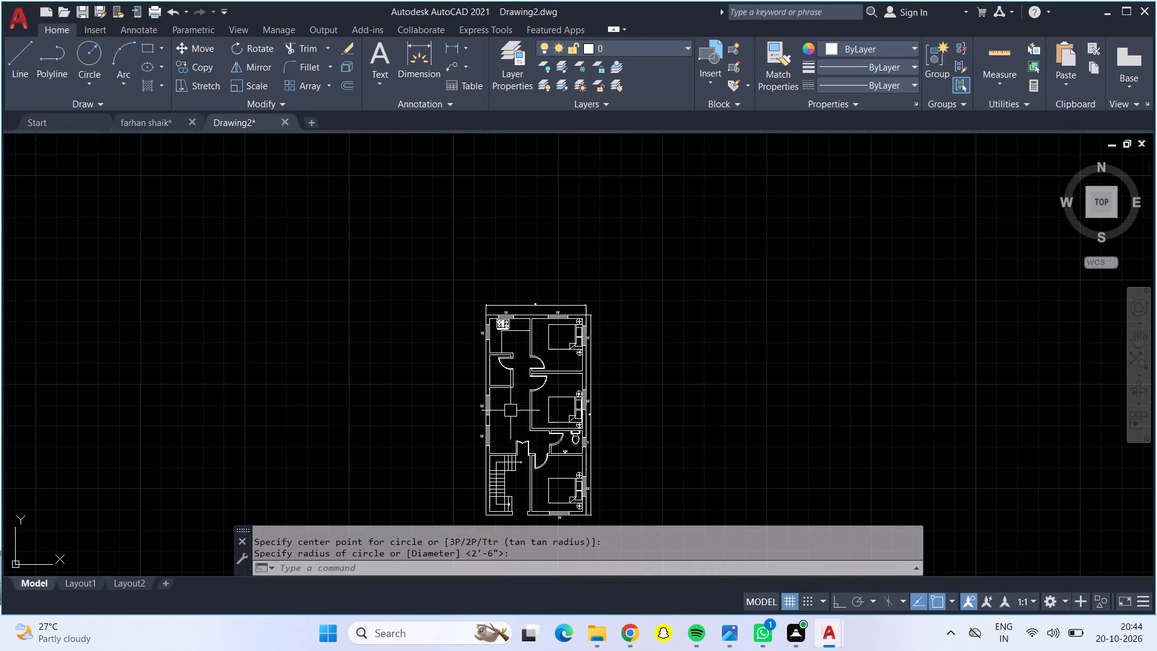
{"action": "scroll", "coordinate": [536, 377], "scroll_direction": "up", "scroll_amount": 3}
{"action": "scroll", "coordinate": [598, 309], "scroll_direction": "up", "scroll_amount": 2}
{"action": "scroll", "coordinate": [598, 309], "scroll_direction": "down", "scroll_amount": 1}
{"action": "middle_click_drag", "start_coordinate": [598, 309], "coordinate": [585, 392]}
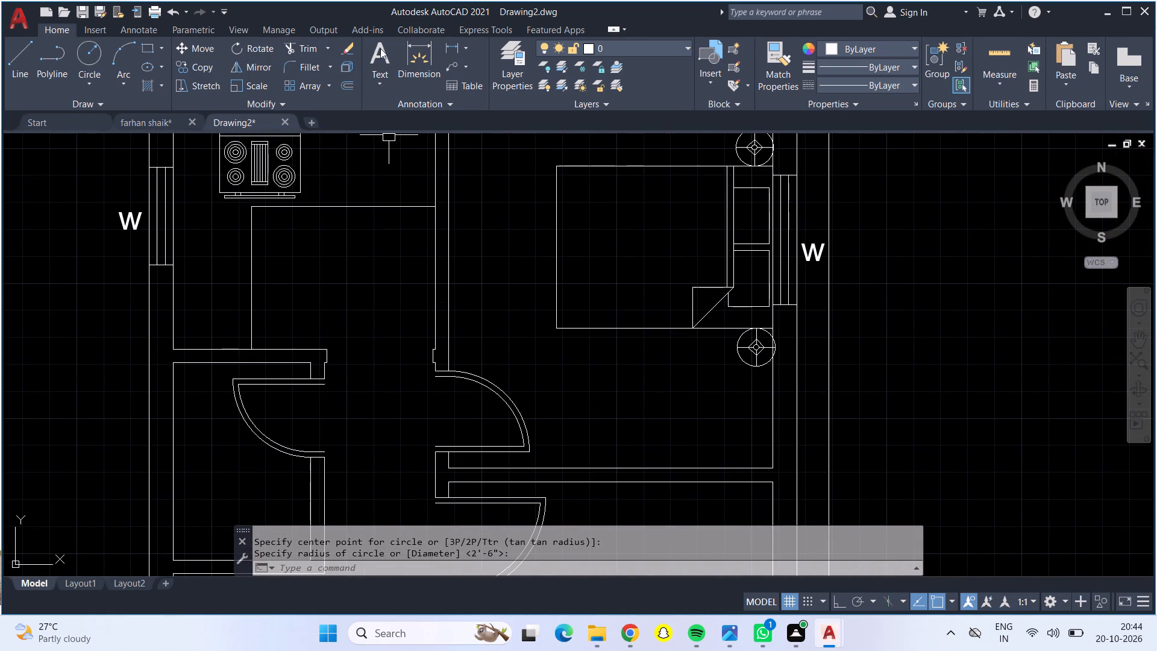
{"action": "left_click", "coordinate": [375, 59]}
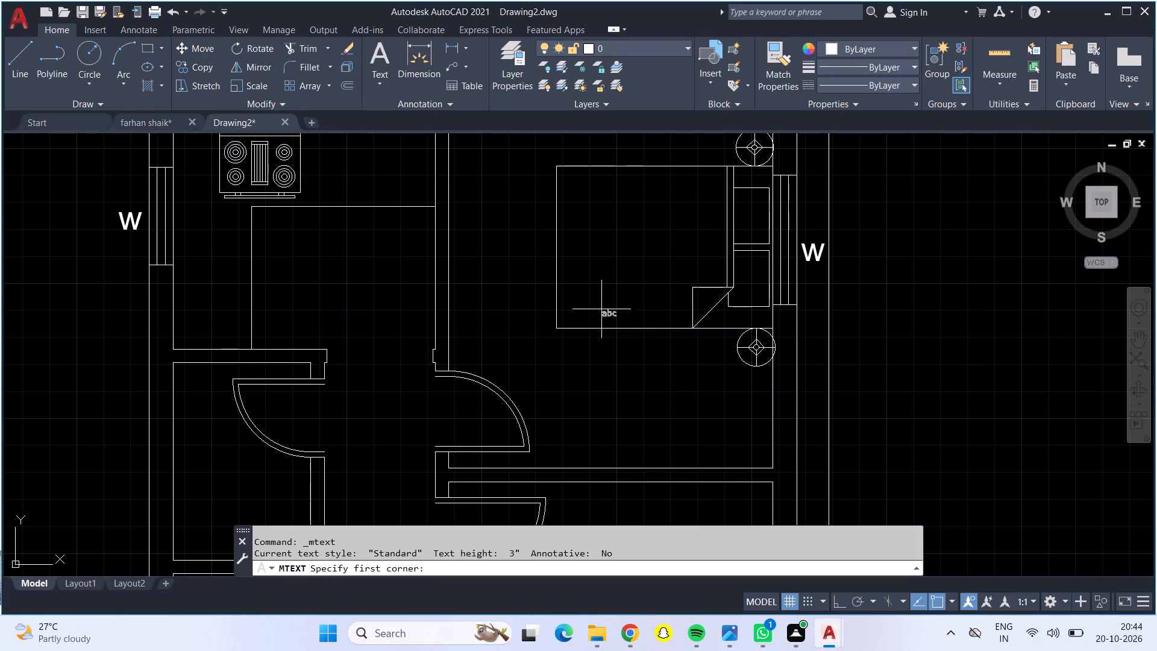
{"action": "left_click", "coordinate": [551, 366]}
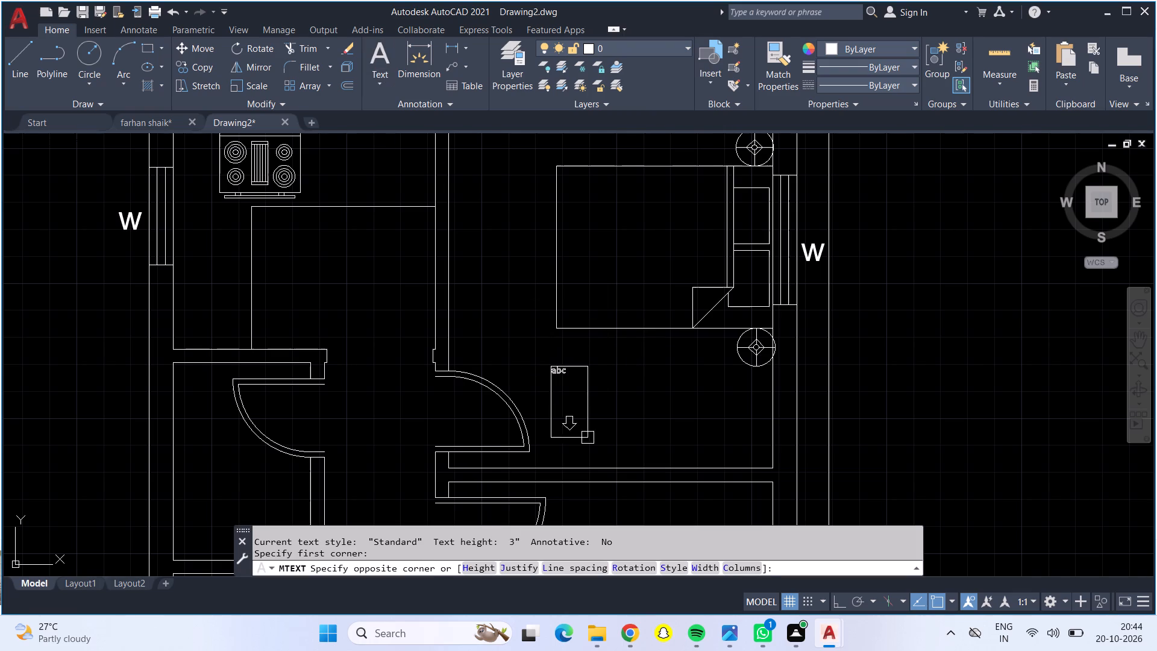
{"action": "left_click", "coordinate": [750, 459]}
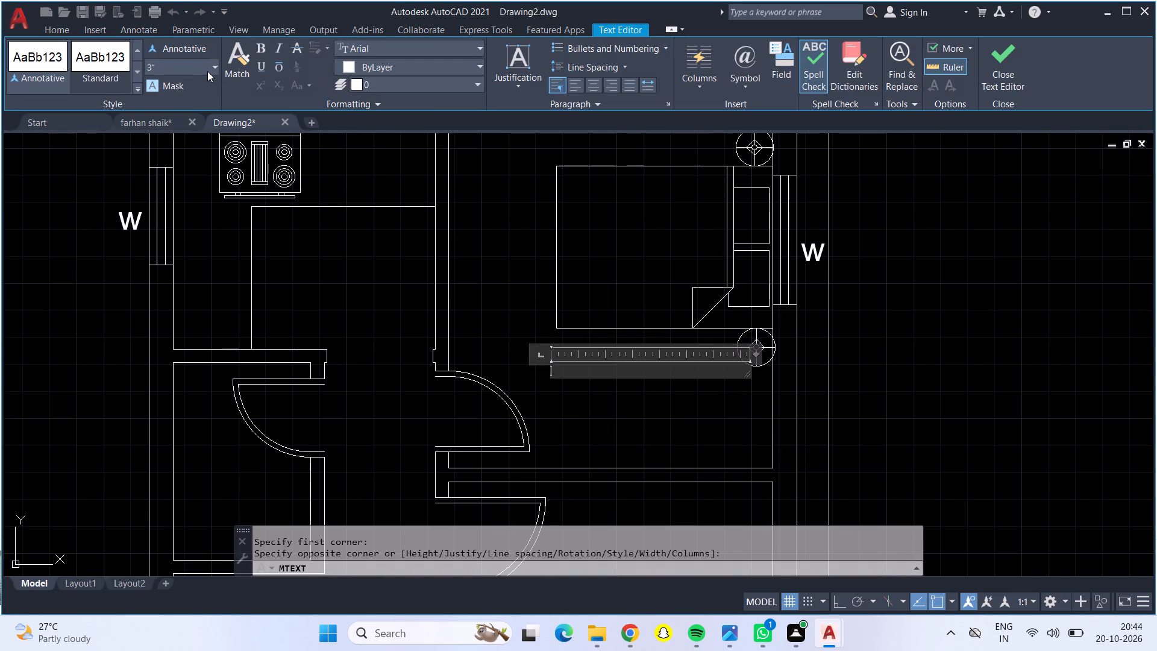
{"action": "left_click", "coordinate": [210, 66]}
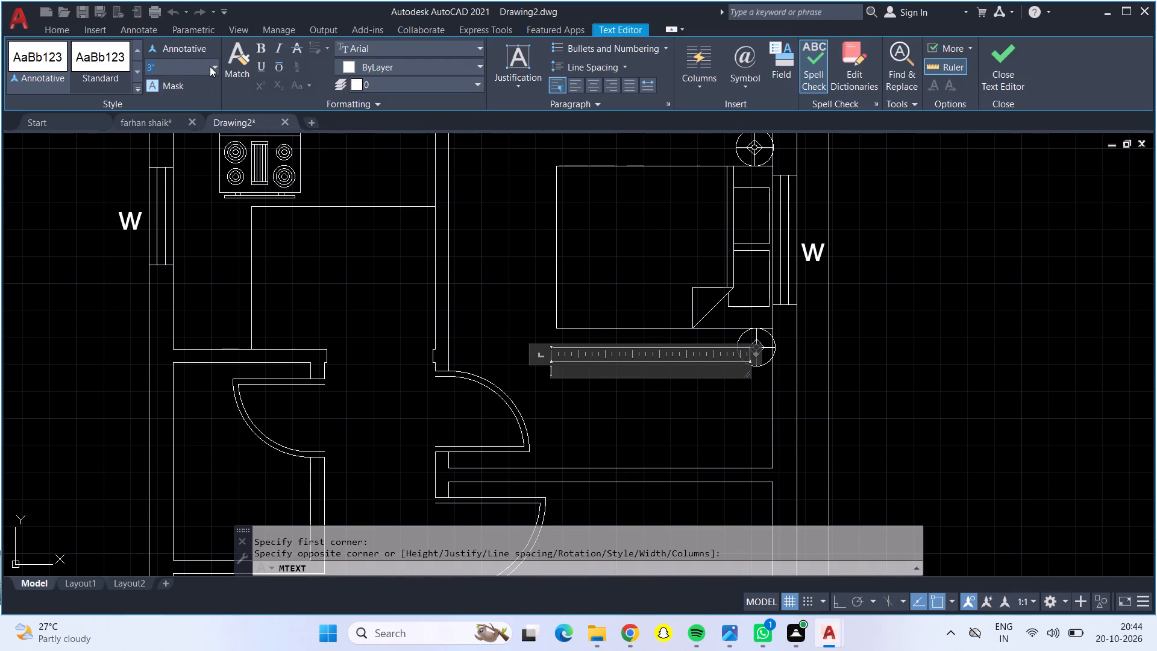
{"action": "left_click", "coordinate": [216, 68]}
{"action": "left_click", "coordinate": [198, 119]}
{"action": "left_click", "coordinate": [593, 87]}
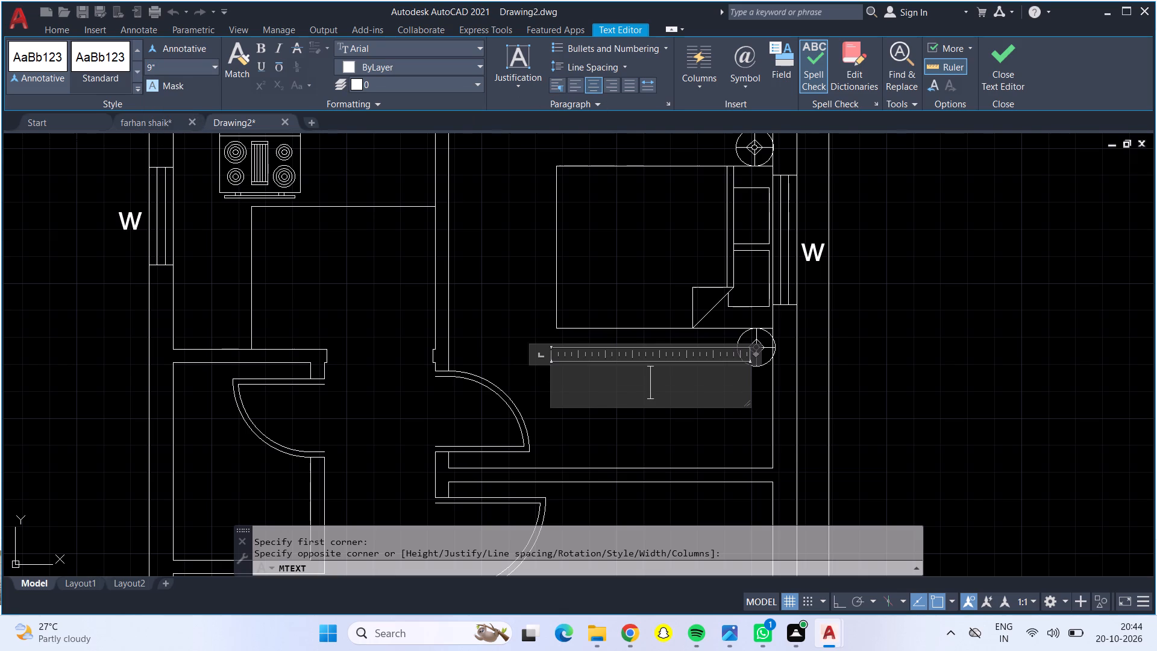
{"action": "type", "text": "BED ROOM"}
{"action": "key", "text": "Return"}
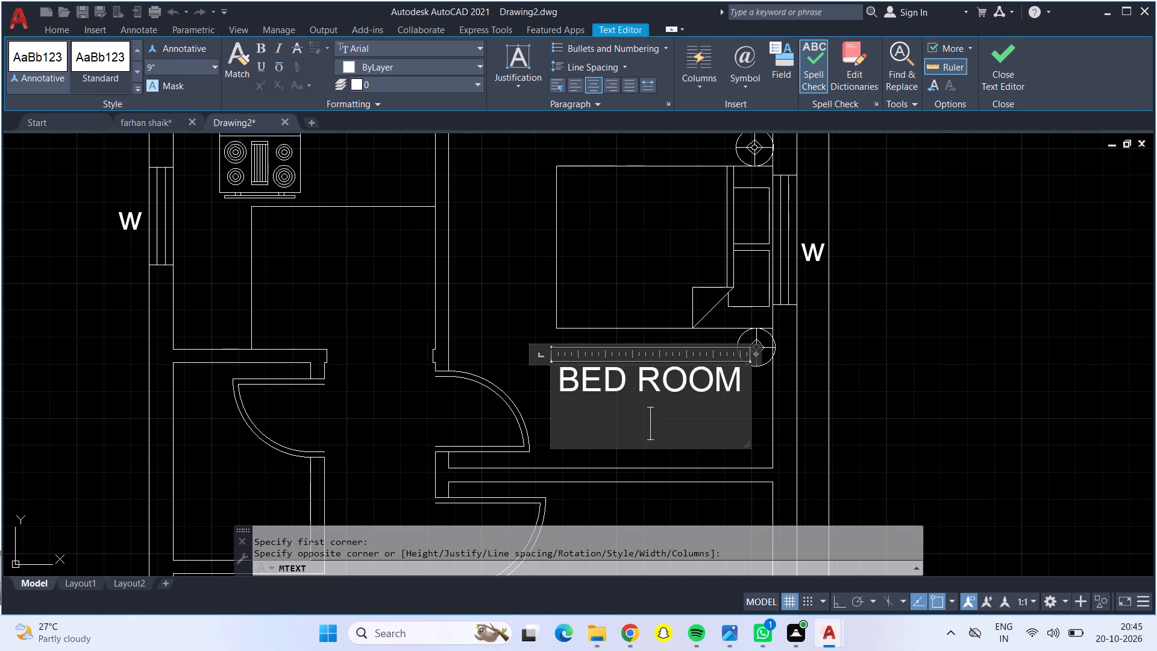
{"action": "type", "text": "10'"}
{"action": "type", "text": "0\" X"}
{"action": "key", "text": "space"}
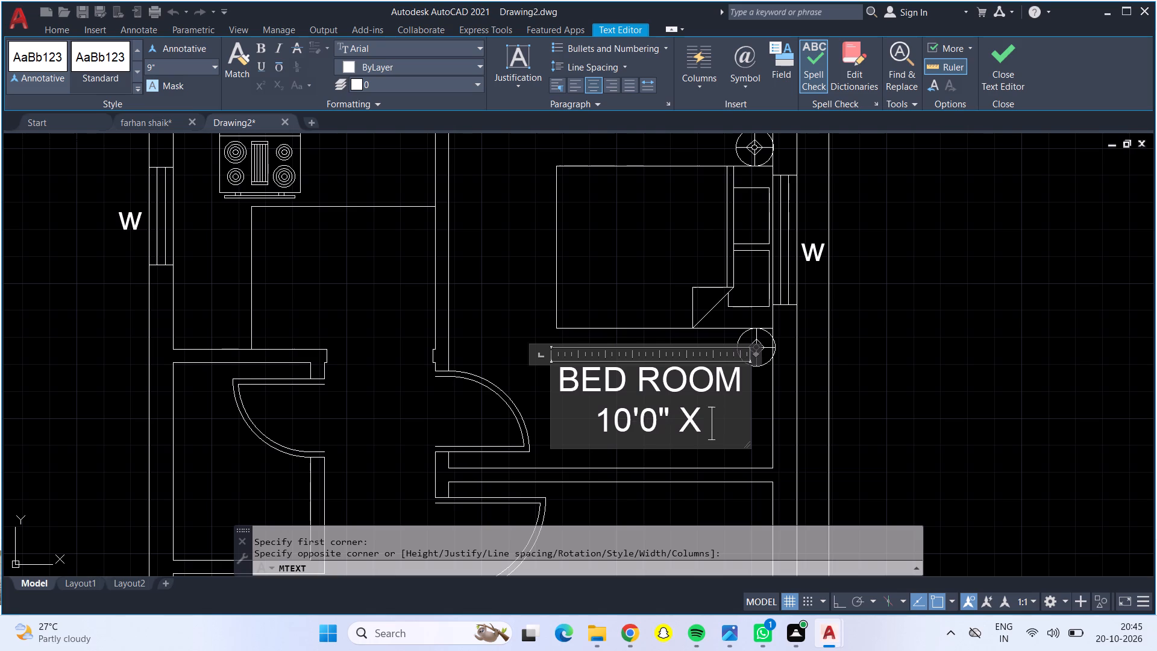
{"action": "type", "text": "10"}
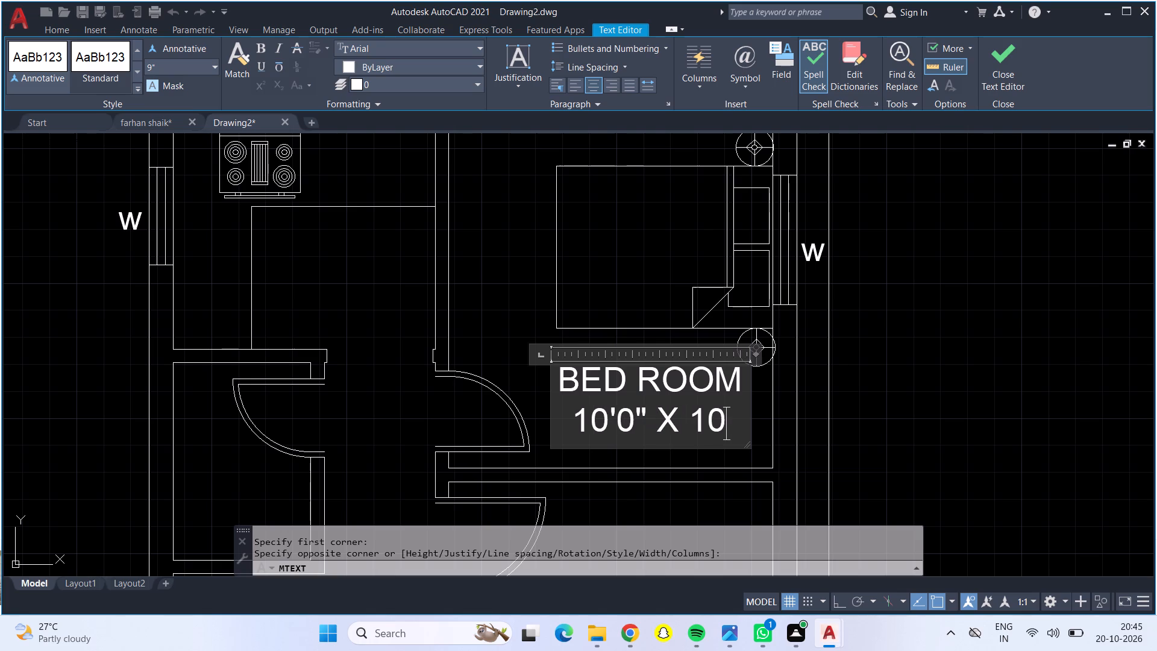
{"action": "type", "text": "'6\""}
{"action": "left_click", "coordinate": [517, 329]}
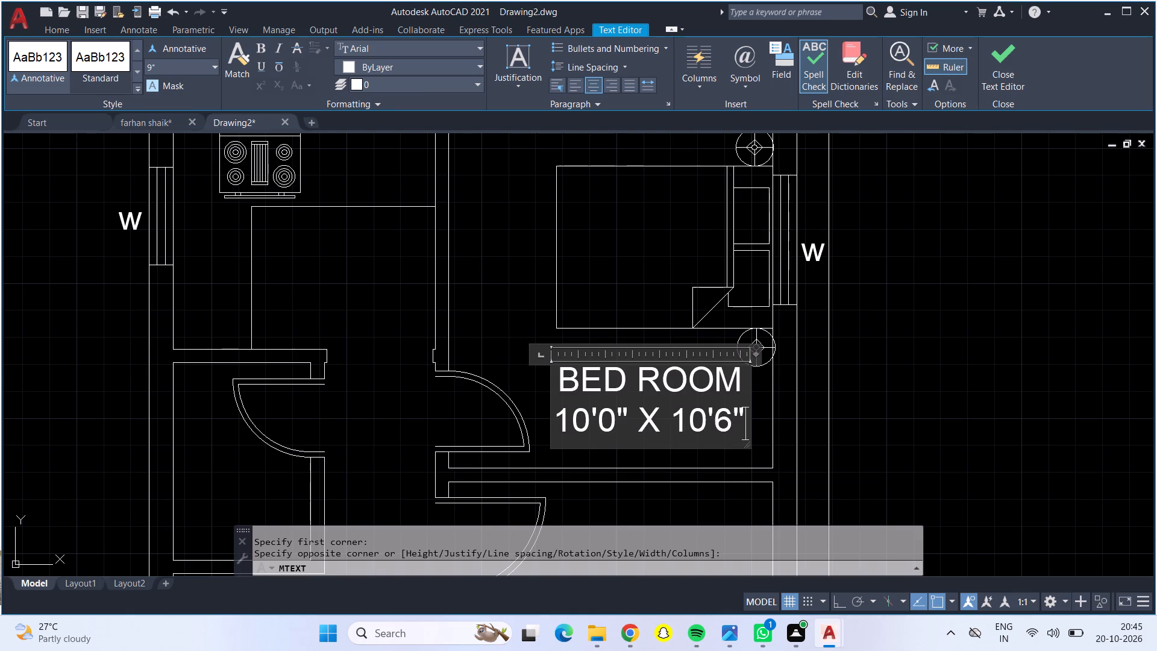
Copy the BED ROOM label into the middle bedroom above its bed and into the lowest bedroom below the toilet.
{"action": "left_click", "coordinate": [652, 417]}
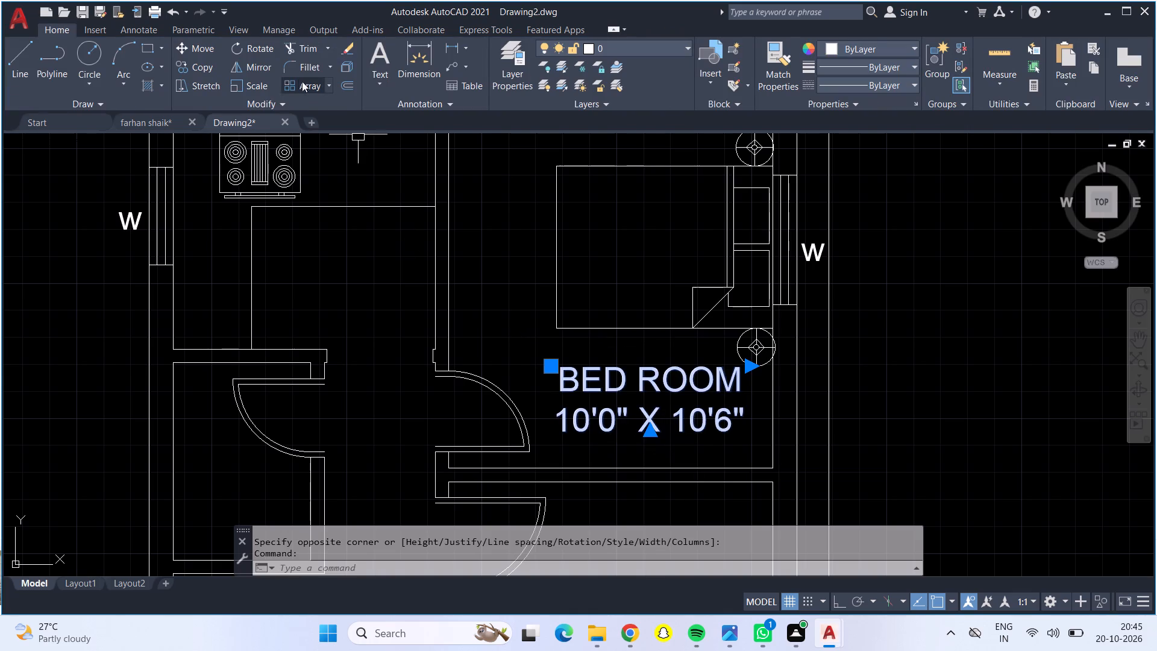
{"action": "left_click", "coordinate": [184, 66]}
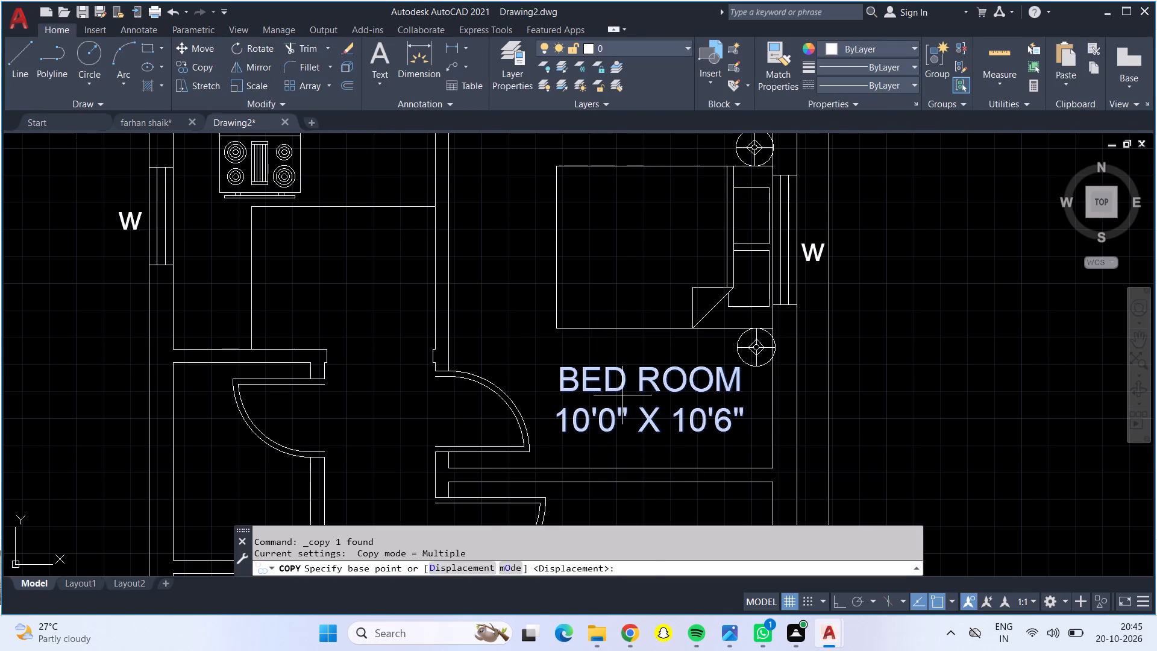
{"action": "left_click", "coordinate": [622, 397]}
{"action": "scroll", "coordinate": [602, 436], "scroll_direction": "down", "scroll_amount": 1}
{"action": "middle_click_drag", "start_coordinate": [594, 434], "coordinate": [547, 243]}
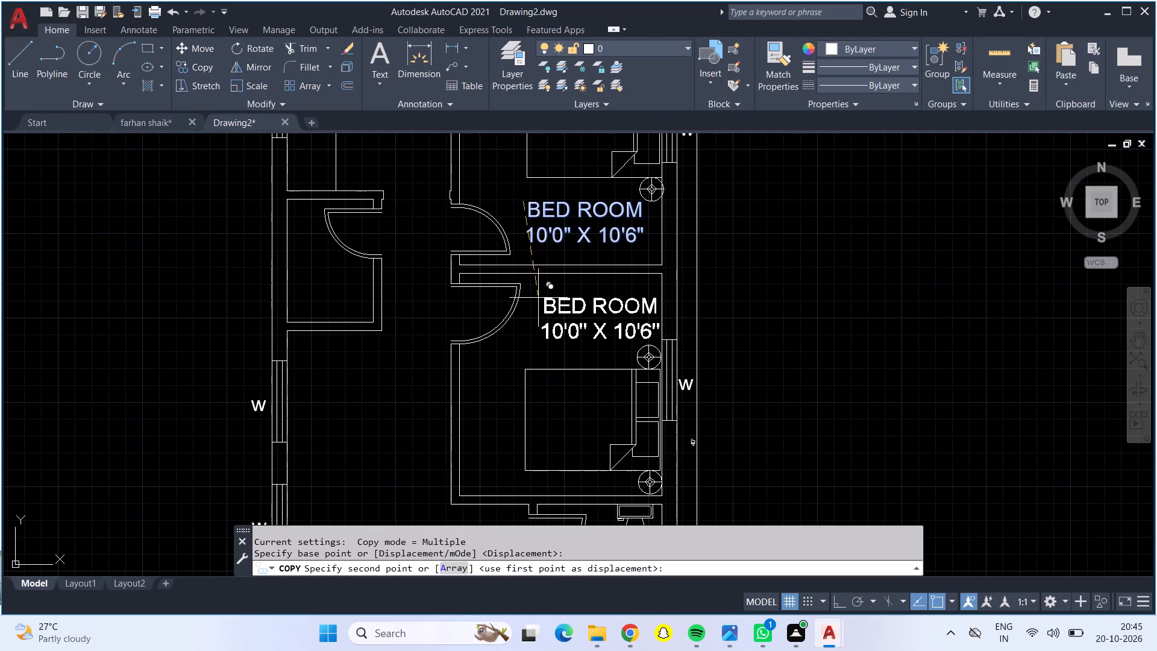
{"action": "left_click", "coordinate": [524, 301]}
{"action": "scroll", "coordinate": [530, 390], "scroll_direction": "down", "scroll_amount": 2}
{"action": "scroll", "coordinate": [528, 497], "scroll_direction": "up", "scroll_amount": 3}
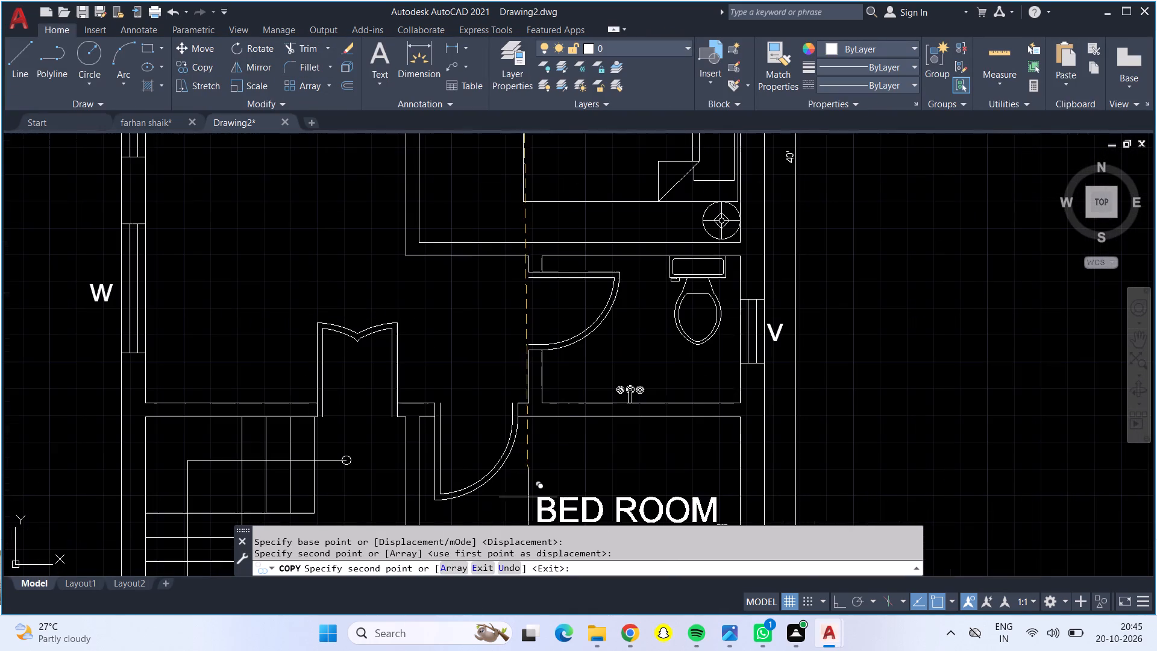
{"action": "left_click", "coordinate": [527, 444]}
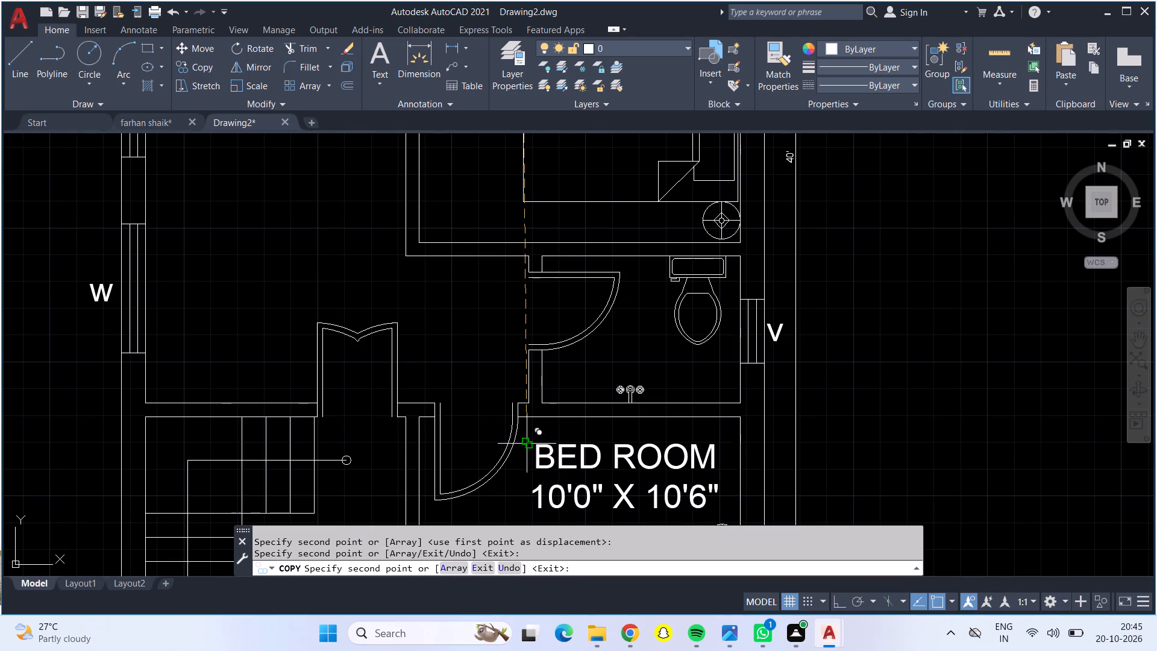
{"action": "key", "text": "Escape"}
Change the size line of the lowest bedroom's label to 10'0" X 11'0".
{"action": "double_click", "coordinate": [629, 456]}
{"action": "double_click", "coordinate": [697, 492]}
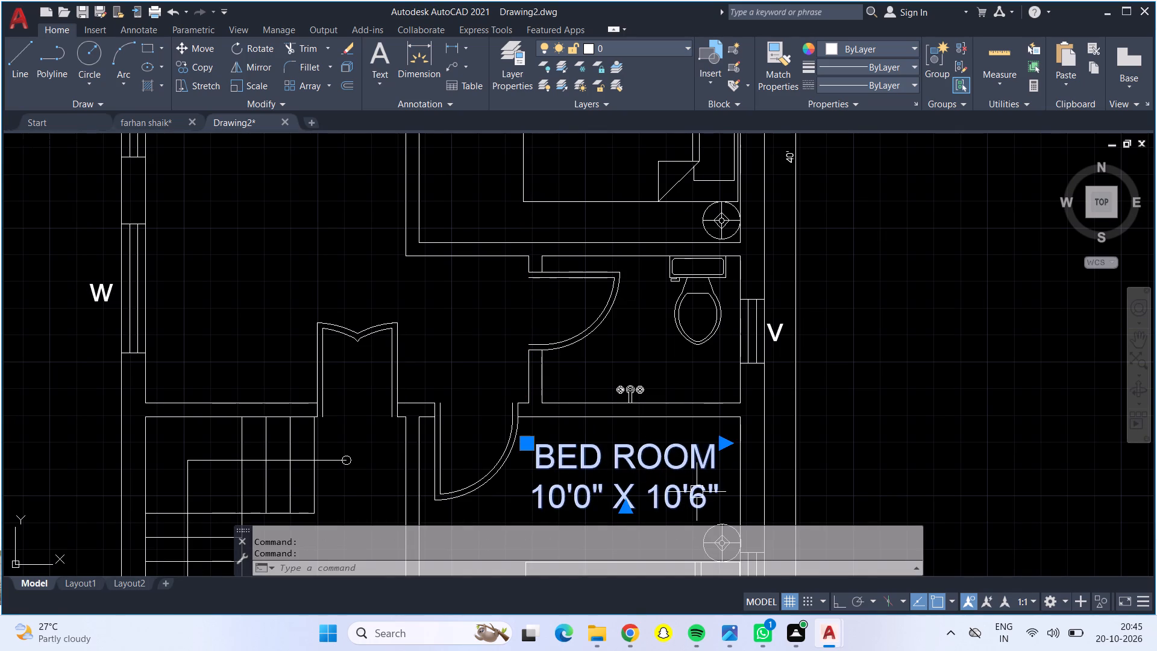
{"action": "left_click", "coordinate": [714, 499]}
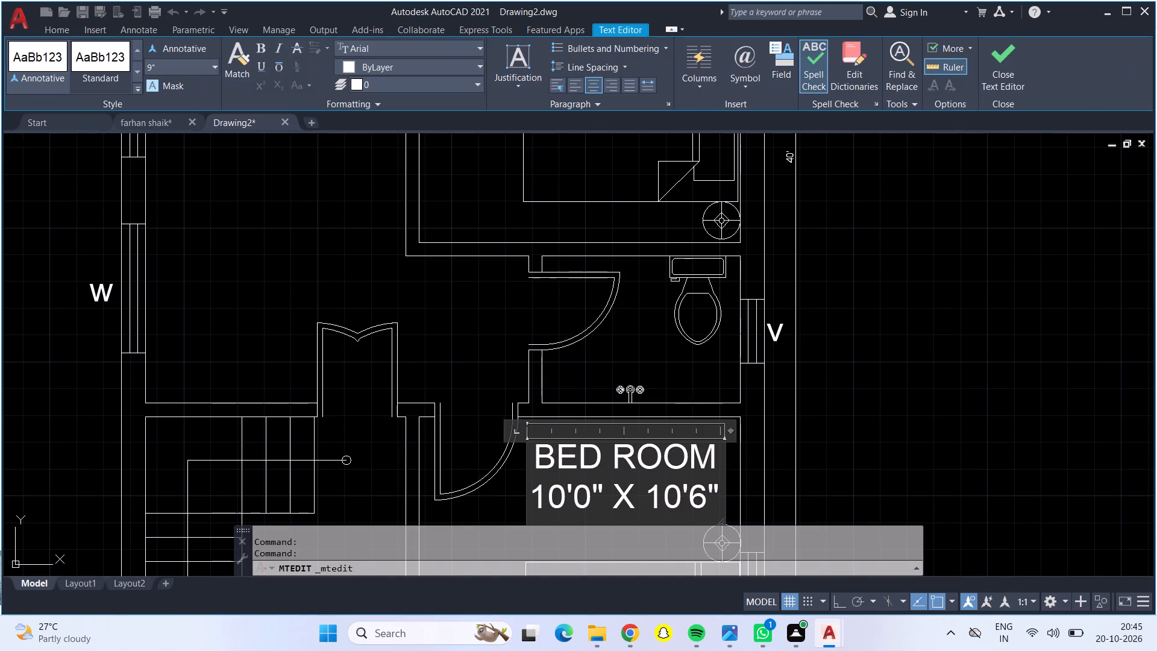
{"action": "key", "text": "BackSpace"}
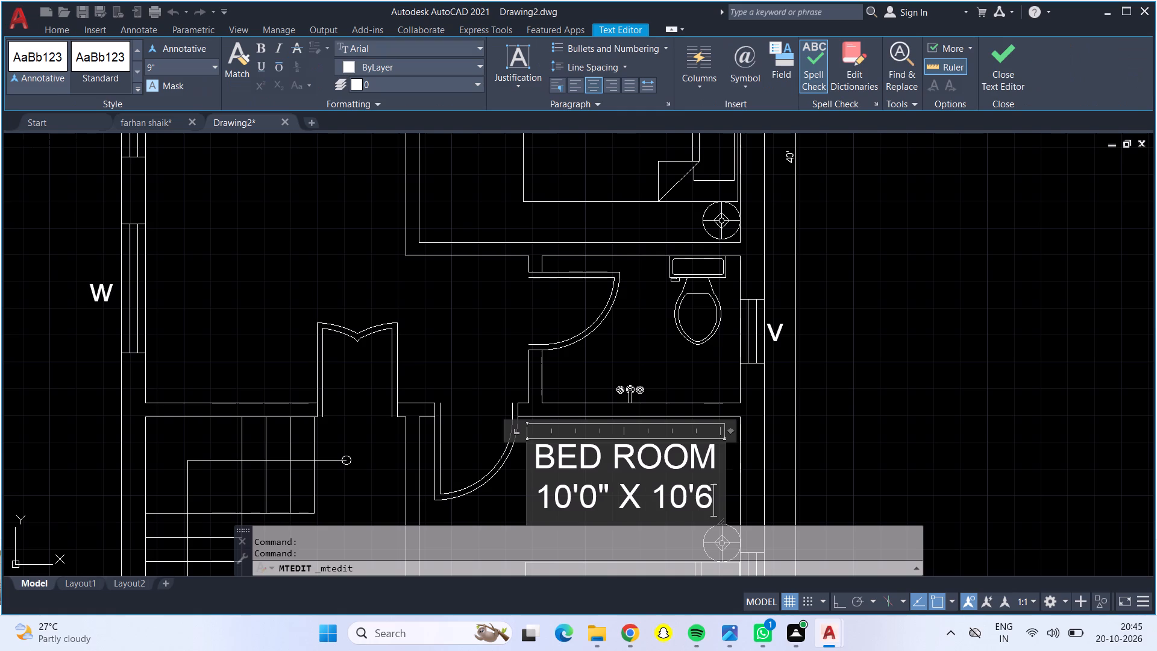
{"action": "key", "text": "BackSpace"}
{"action": "key", "text": "BackSpace"}
{"action": "key", "text": "BackSpace"}
{"action": "type", "text": "1'"}
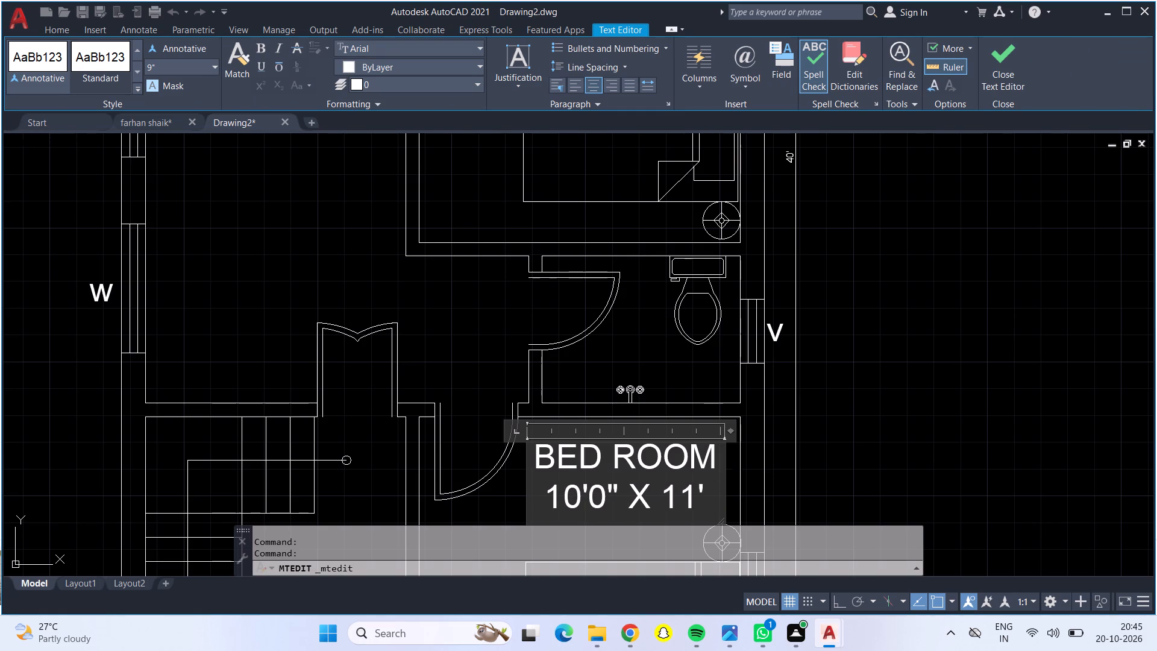
{"action": "type", "text": "0\""}
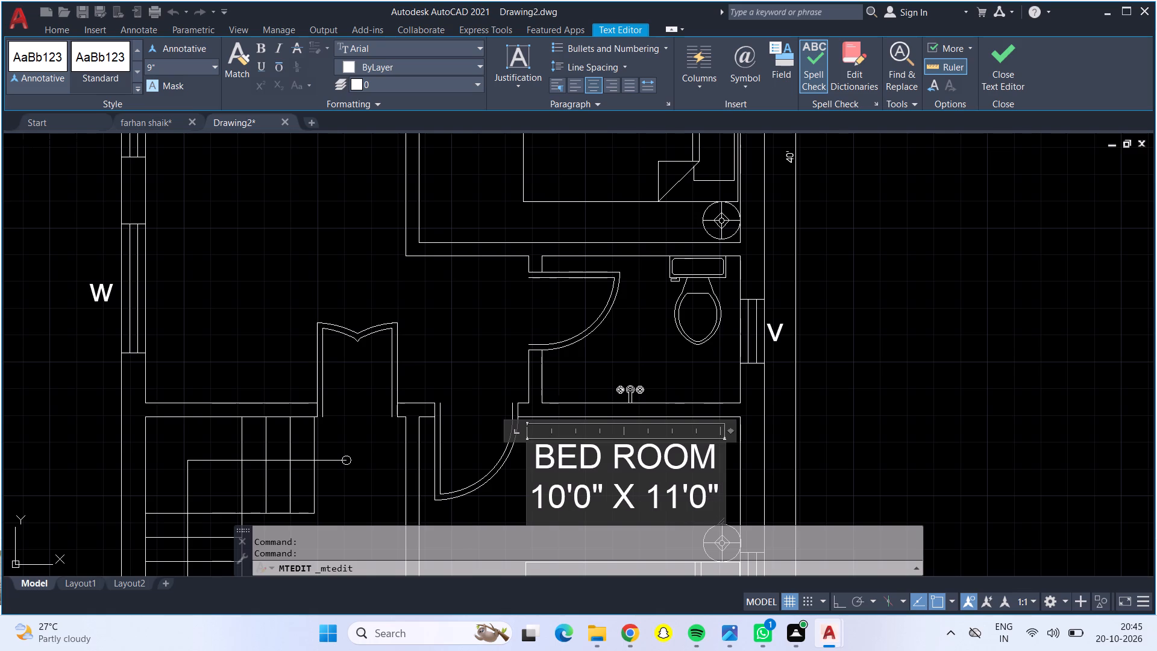
{"action": "left_click", "coordinate": [920, 403]}
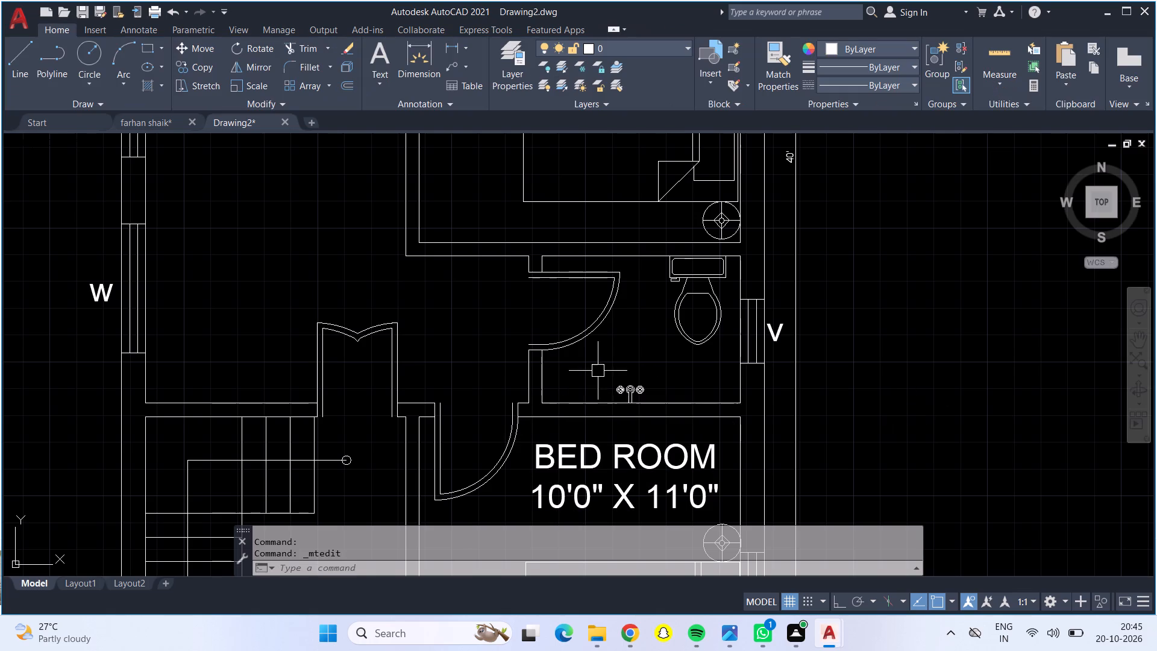
Change the size line of the middle bedroom's label to 10'0" X 11'0".
{"action": "middle_click_drag", "start_coordinate": [622, 338], "coordinate": [617, 597]}
{"action": "scroll", "coordinate": [622, 338], "scroll_direction": "up", "scroll_amount": 1}
{"action": "scroll", "coordinate": [604, 479], "scroll_direction": "down", "scroll_amount": 2}
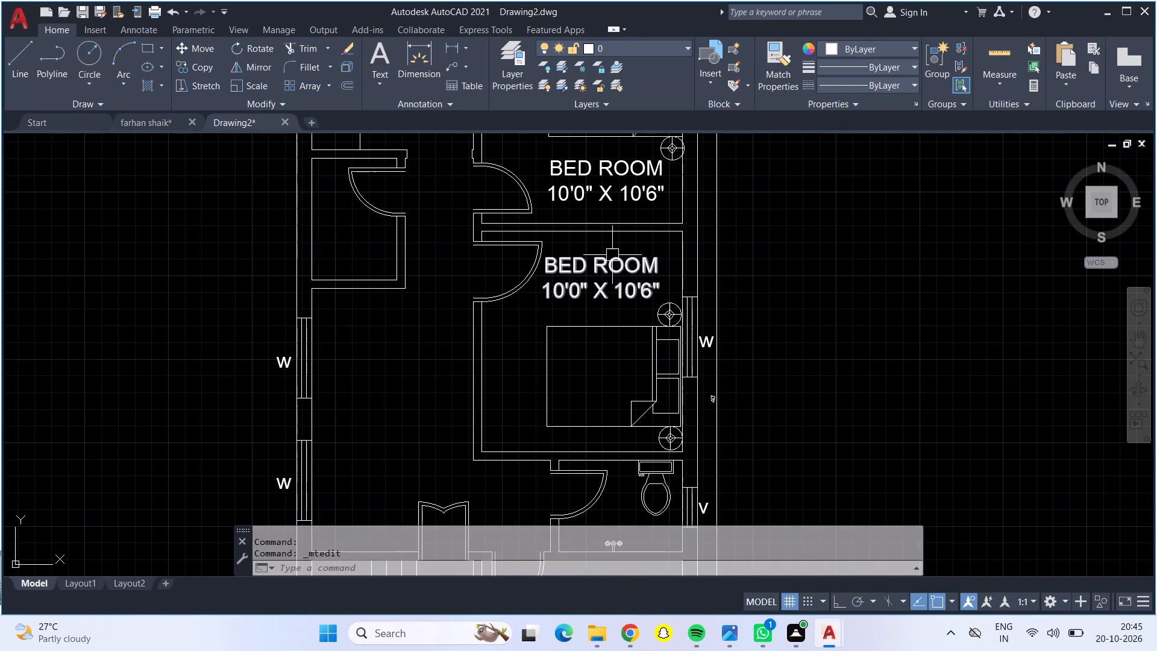
{"action": "scroll", "coordinate": [612, 255], "scroll_direction": "up", "scroll_amount": 1}
{"action": "double_click", "coordinate": [613, 268]}
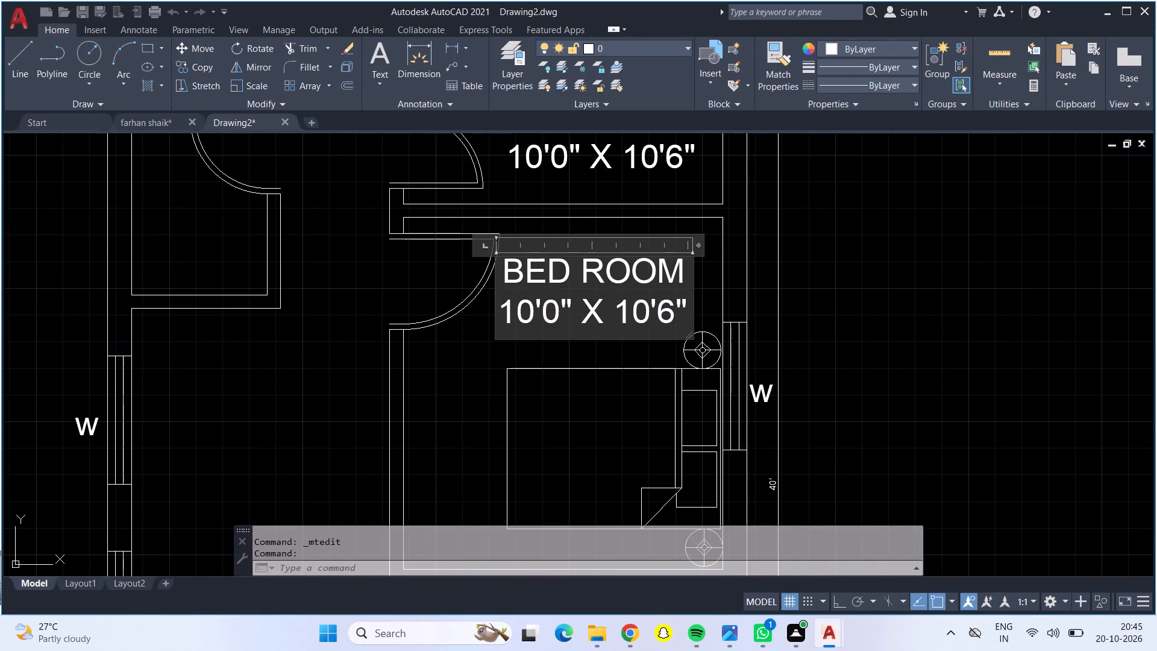
{"action": "left_click", "coordinate": [674, 322]}
{"action": "left_click", "coordinate": [682, 325]}
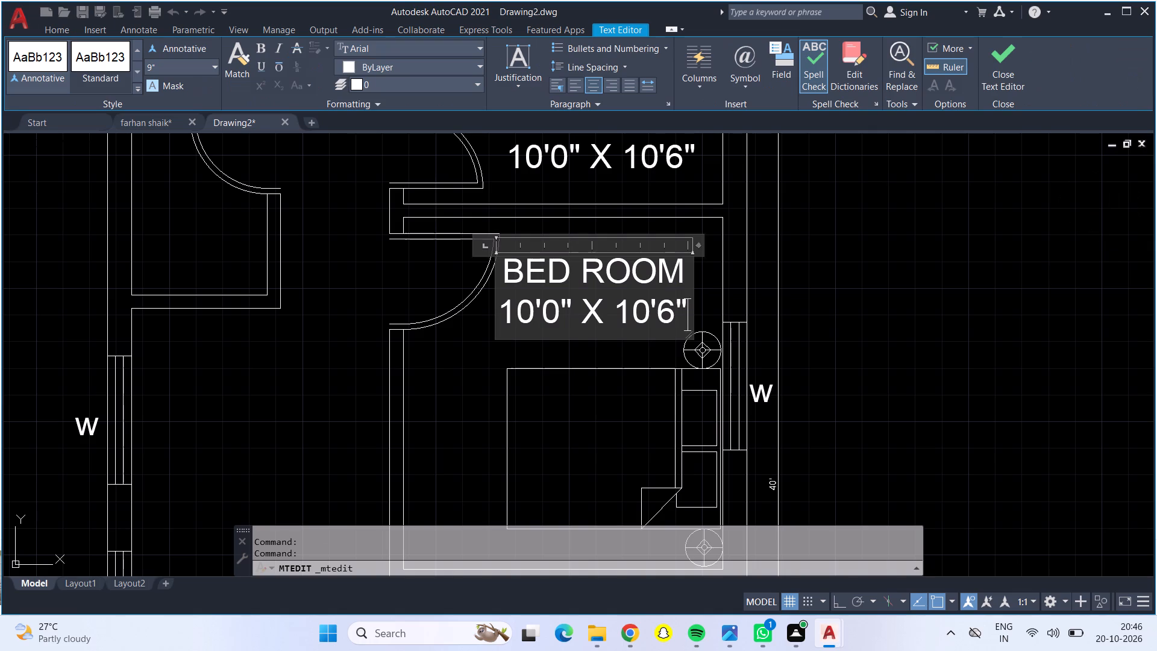
{"action": "key", "text": "BackSpace"}
{"action": "key", "text": "BackSpace"}
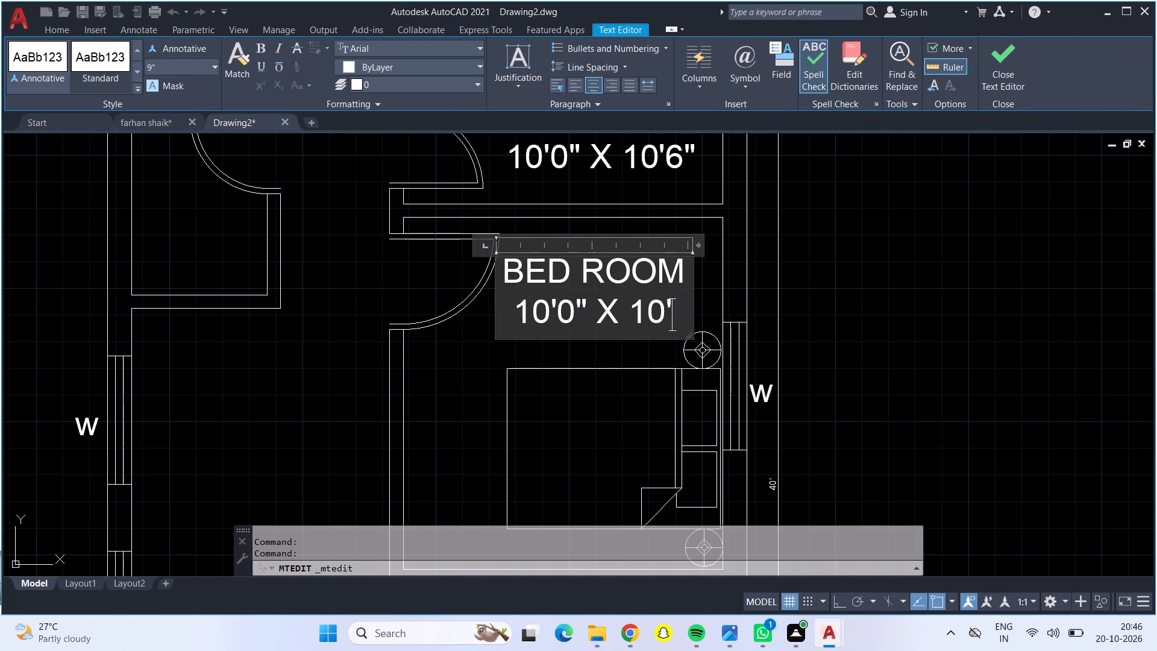
{"action": "key", "text": "BackSpace"}
{"action": "key", "text": "BackSpace"}
{"action": "type", "text": "1'"}
{"action": "type", "text": "0\""}
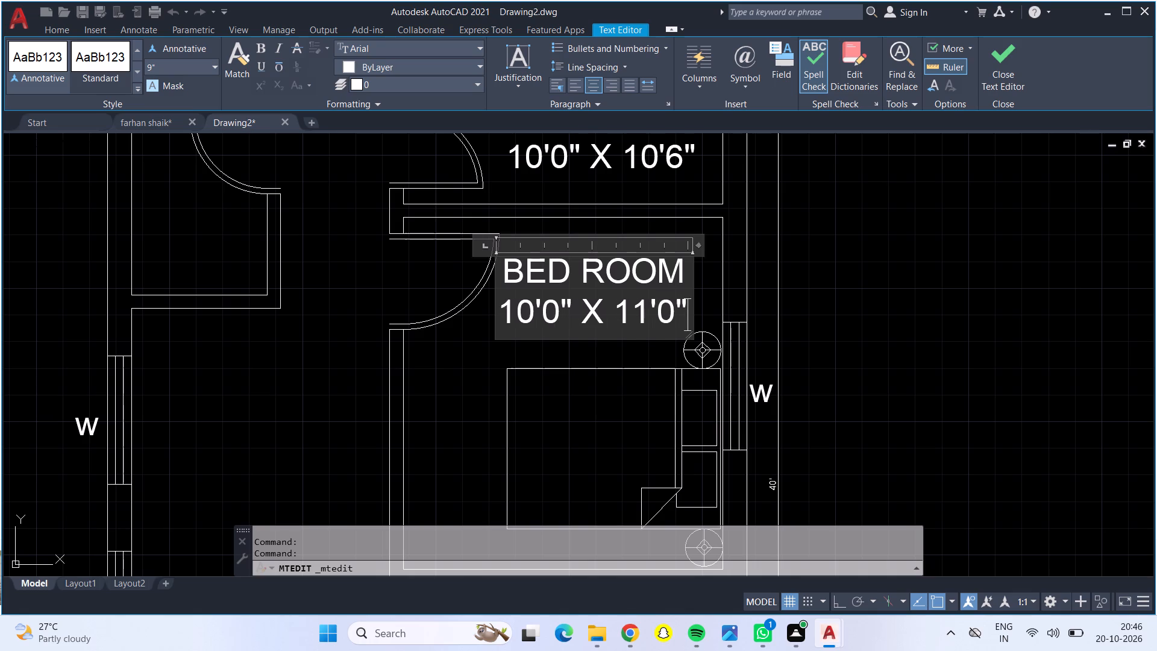
{"action": "left_click", "coordinate": [820, 272]}
Copy the topmost bedroom's label into the kitchen beside the stove and into the large open room above the stairs.
{"action": "scroll", "coordinate": [562, 410], "scroll_direction": "down", "scroll_amount": 1}
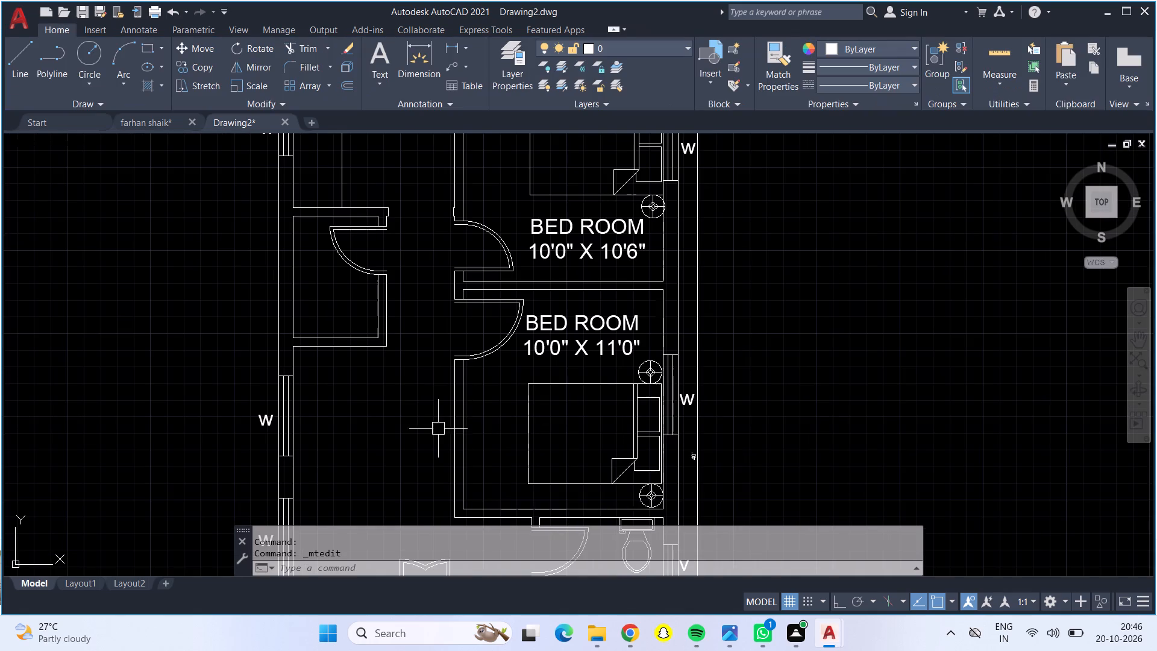
{"action": "middle_click_drag", "start_coordinate": [396, 293], "coordinate": [448, 407]}
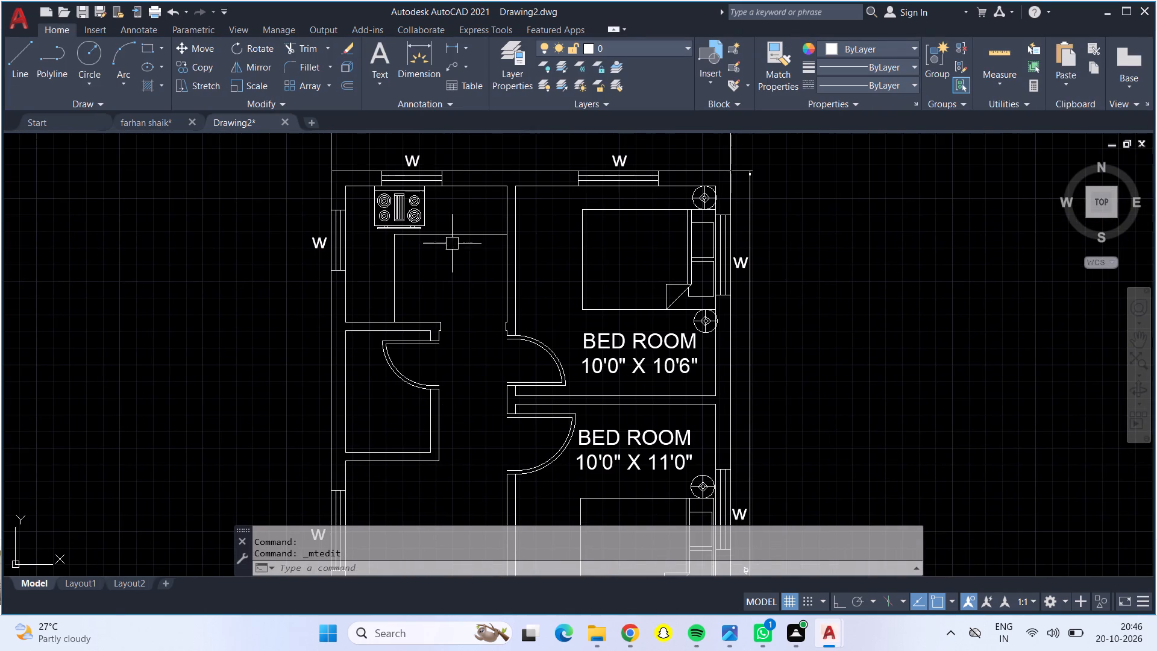
{"action": "scroll", "coordinate": [452, 244], "scroll_direction": "up", "scroll_amount": 1}
{"action": "left_click", "coordinate": [700, 411]}
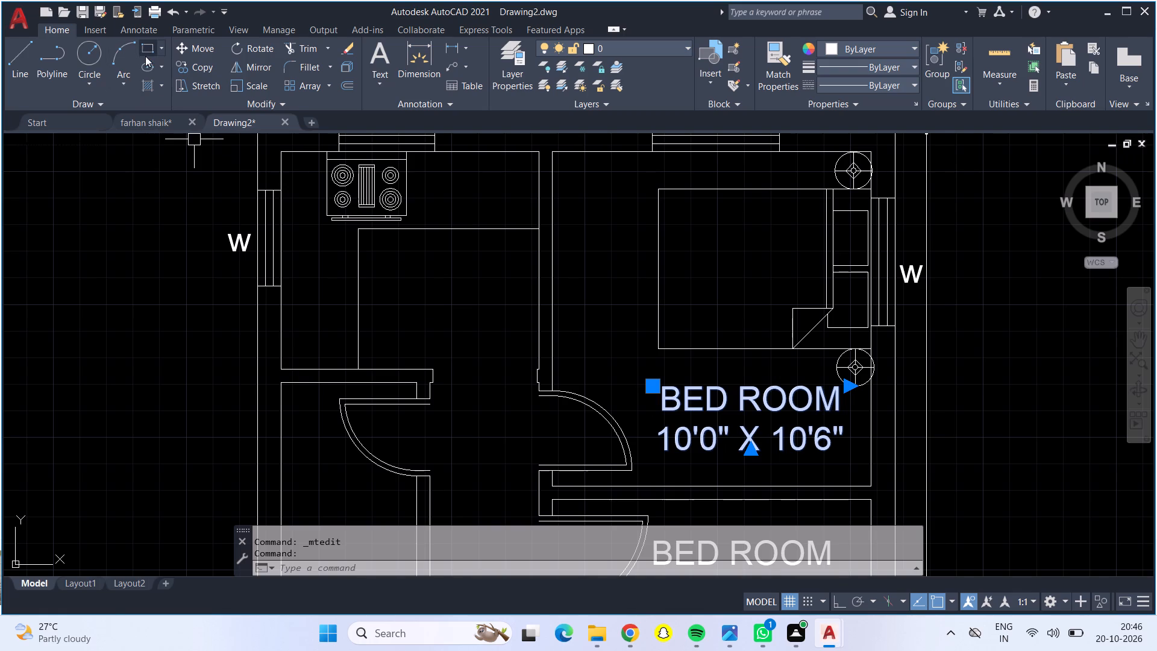
{"action": "left_click_drag", "start_coordinate": [198, 60], "coordinate": [202, 73]}
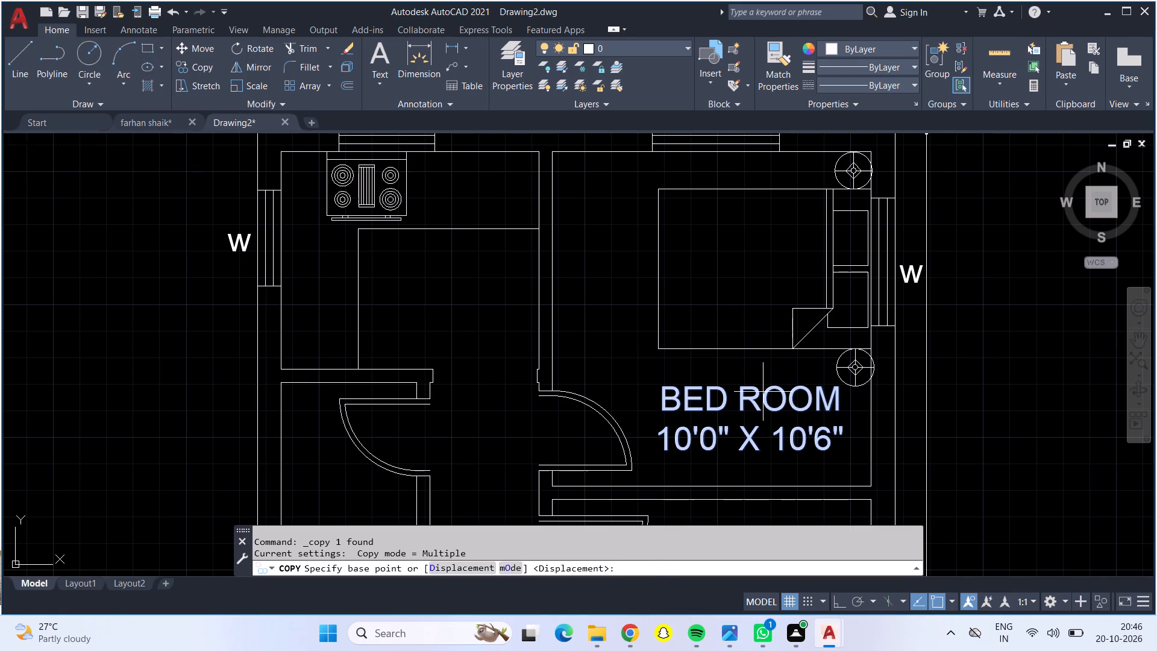
{"action": "left_click_drag", "start_coordinate": [763, 392], "coordinate": [747, 386]}
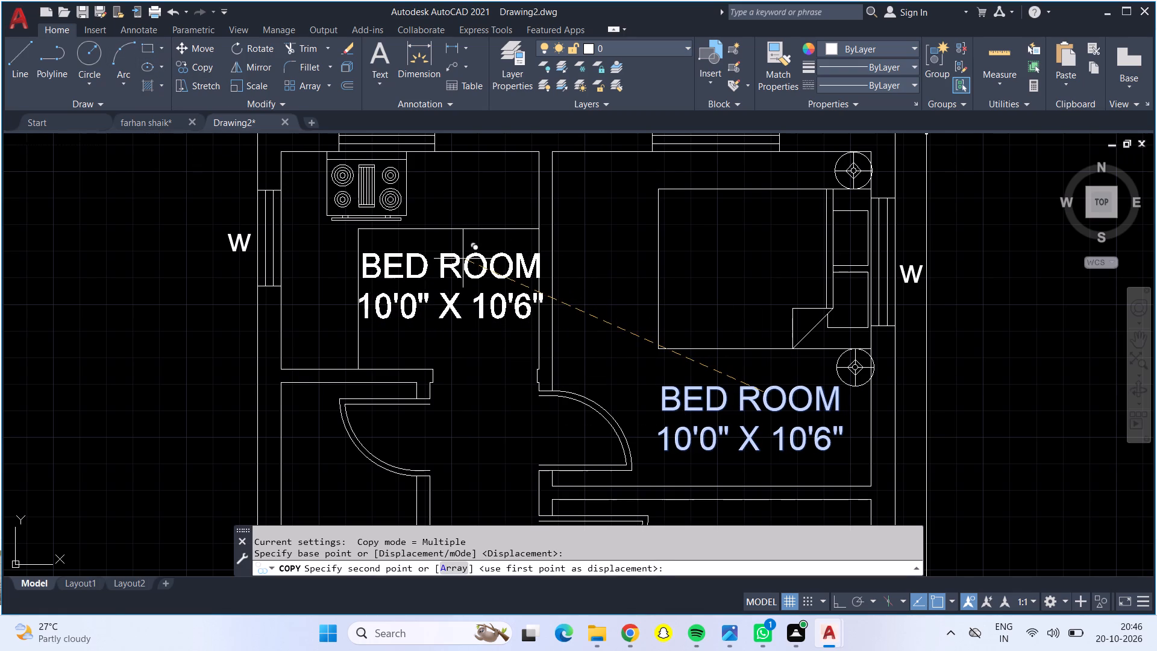
{"action": "left_click", "coordinate": [463, 259]}
{"action": "scroll", "coordinate": [464, 275], "scroll_direction": "down", "scroll_amount": 2}
{"action": "middle_click_drag", "start_coordinate": [459, 451], "coordinate": [447, 331]}
{"action": "left_click", "coordinate": [441, 340]}
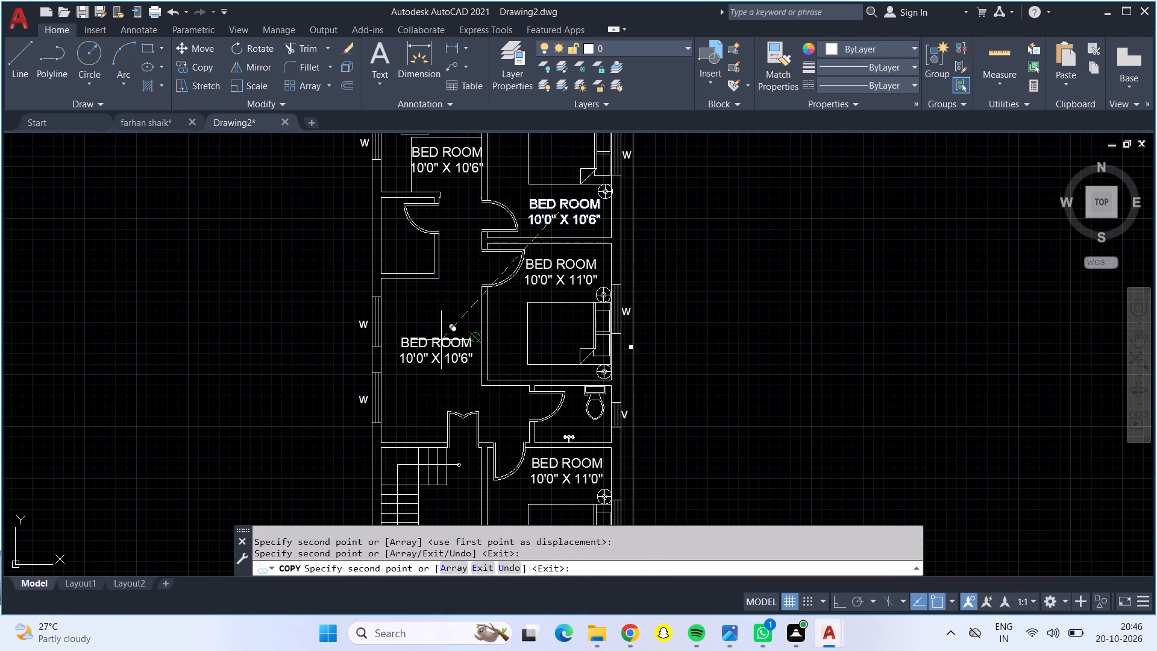
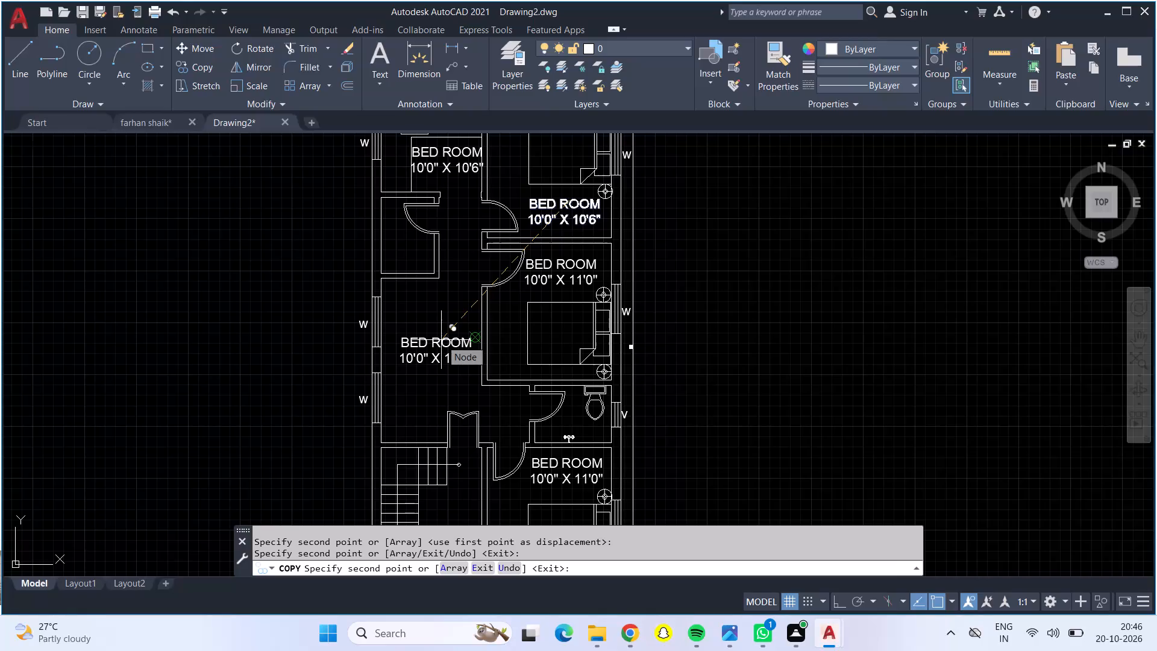
Replace the copied BED ROOM 10'0" X 10'6" label in the stove room with the name KITCHEN.
{"action": "key", "text": "Escape"}
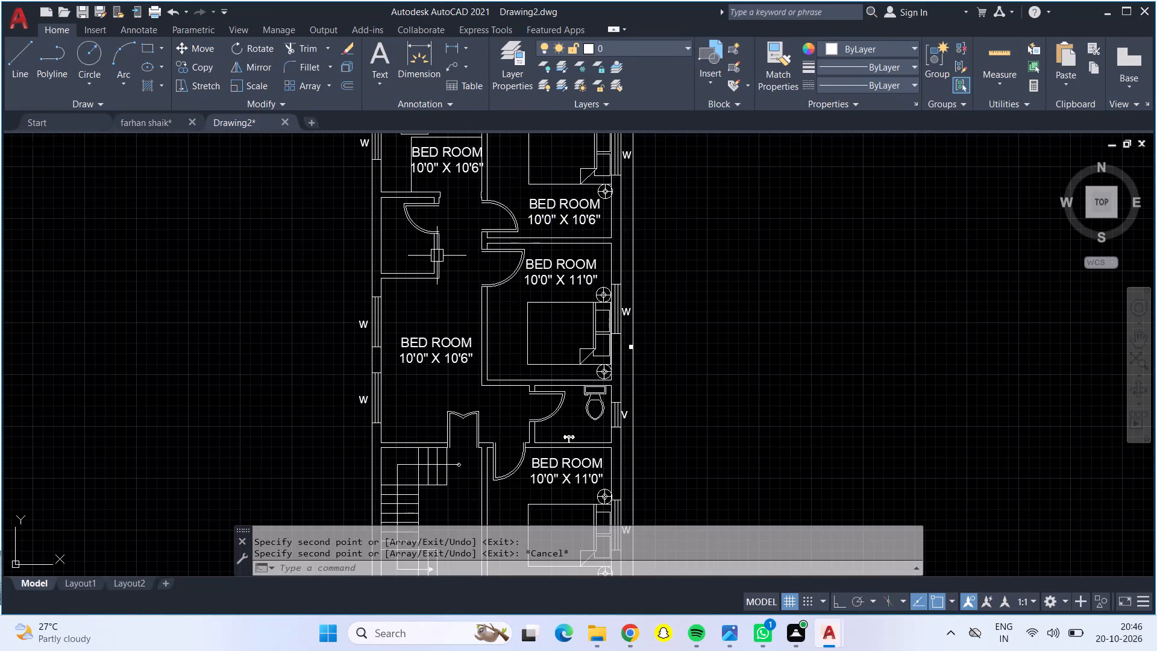
{"action": "scroll", "coordinate": [439, 149], "scroll_direction": "up", "scroll_amount": 3}
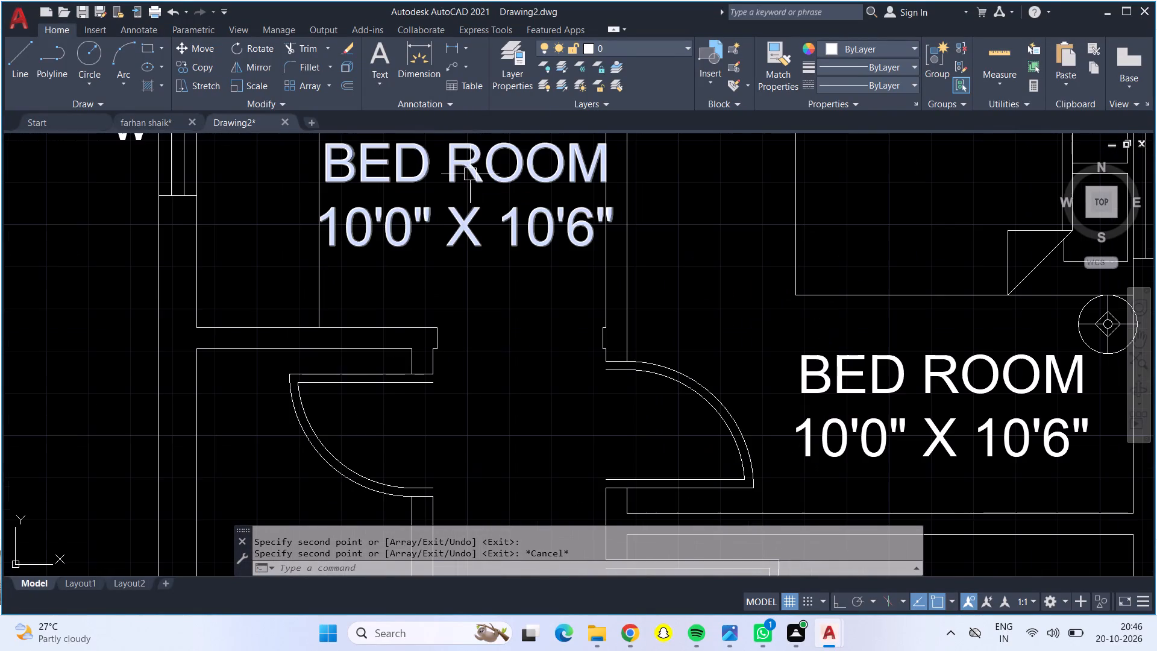
{"action": "left_click", "coordinate": [470, 168]}
{"action": "double_click", "coordinate": [470, 168]}
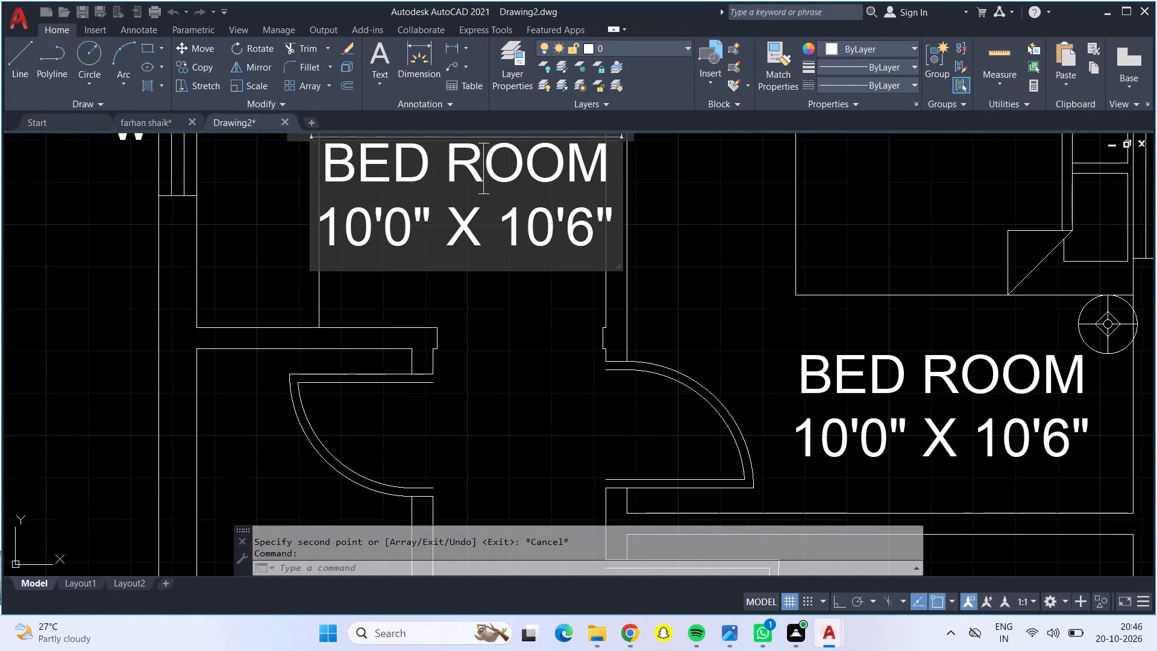
{"action": "left_click", "coordinate": [610, 246]}
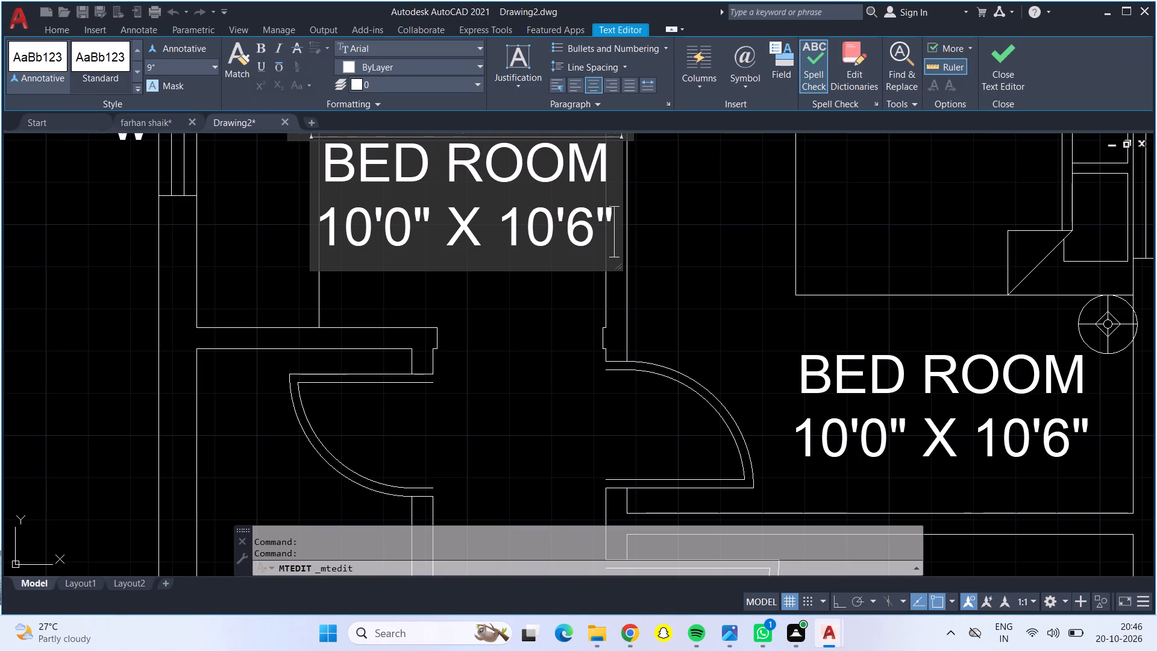
{"action": "key", "text": "BackSpace"}
{"action": "key", "text": "BackSpace"}
{"action": "key", "text": "BackSpace"}
{"action": "key", "text": "BackSpace"}
{"action": "key", "text": "BackSpace"}
{"action": "key", "text": "BackSpace"}
{"action": "key", "text": "BackSpace"}
{"action": "key", "text": "BackSpace"}
{"action": "key", "text": "BackSpace"}
{"action": "key", "text": "BackSpace"}
{"action": "key", "text": "BackSpace"}
{"action": "key", "text": "BackSpace"}
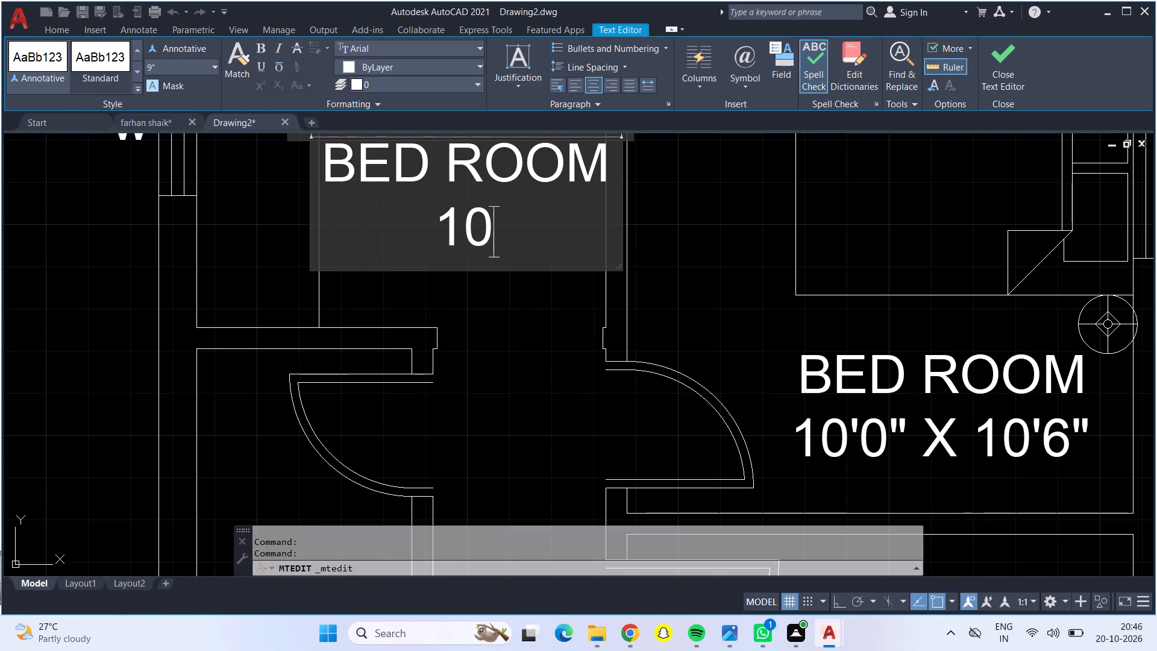
{"action": "key", "text": "BackSpace"}
{"action": "key", "text": "BackSpace"}
{"action": "key", "text": "BackSpace"}
{"action": "key", "text": "BackSpace"}
{"action": "key", "text": "BackSpace"}
{"action": "key", "text": "BackSpace"}
{"action": "key", "text": "BackSpace"}
{"action": "key", "text": "BackSpace"}
{"action": "key", "text": "BackSpace"}
{"action": "key", "text": "BackSpace"}
{"action": "key", "text": "BackSpace"}
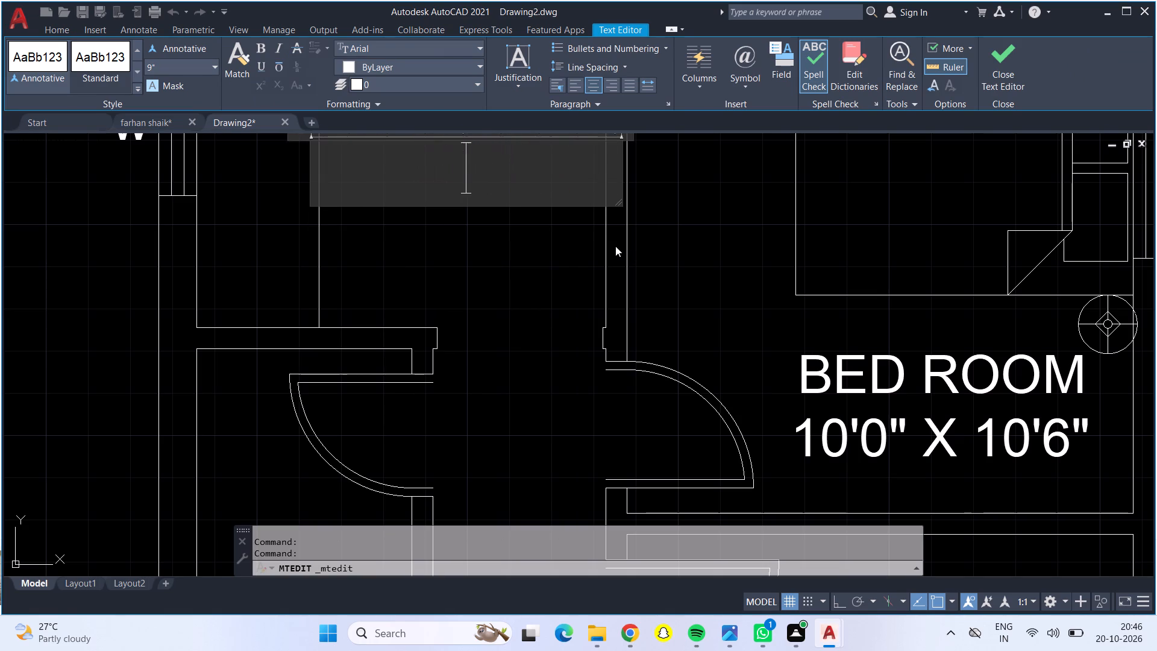
{"action": "type", "text": "KI"}
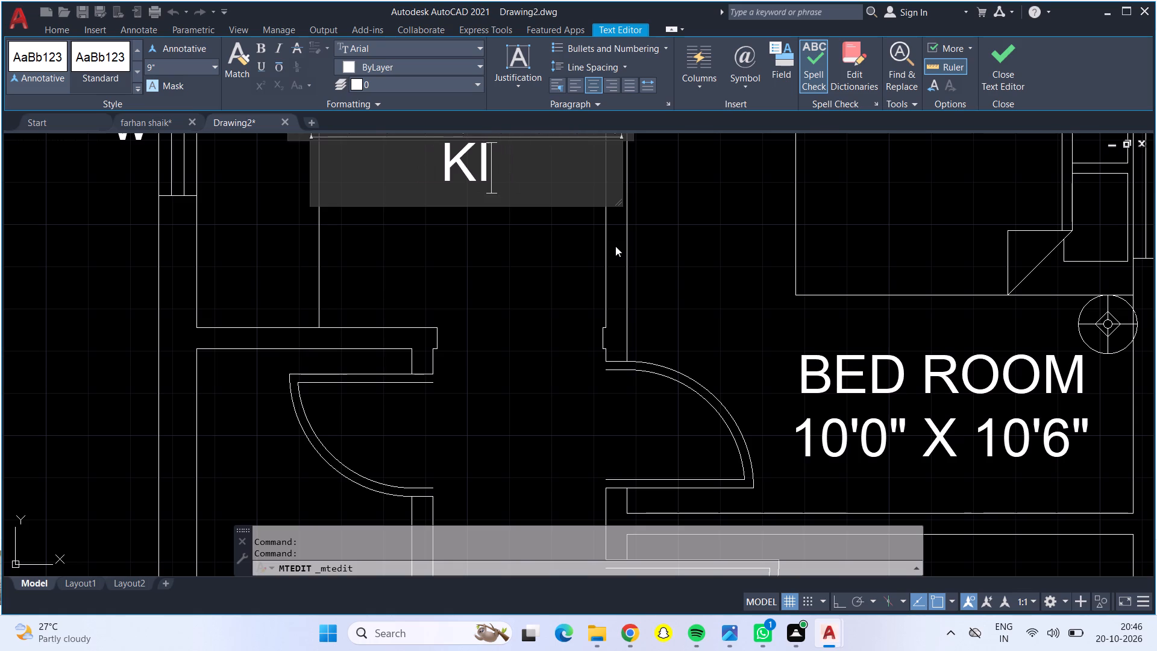
{"action": "key", "text": "shift+t"}
{"action": "type", "text": "CH"}
{"action": "type", "text": "EN"}
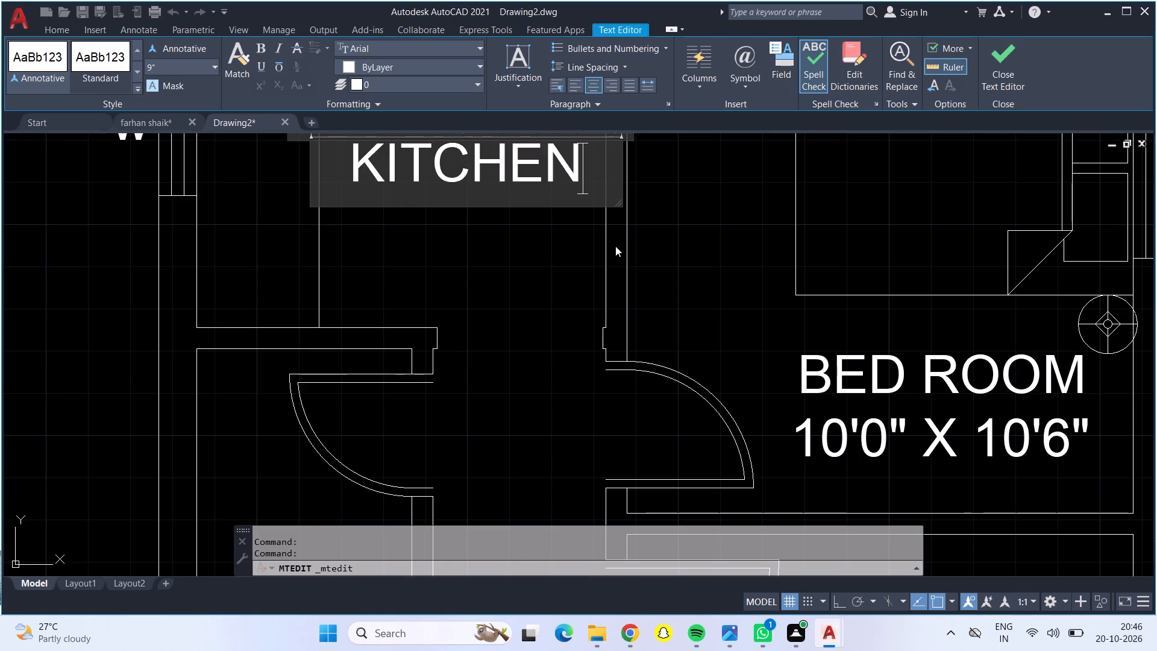
Add the size line 8'0" X 6'10" under KITCHEN and finish editing the label.
{"action": "key", "text": "Return"}
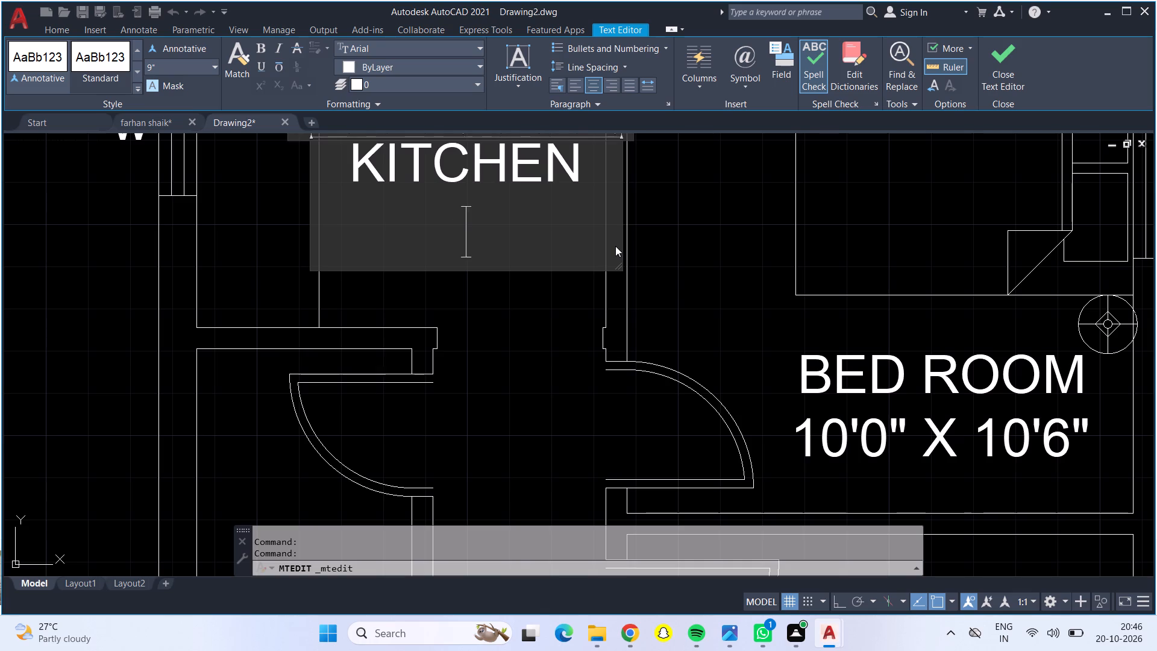
{"action": "type", "text": "8'"}
{"action": "type", "text": "0\""}
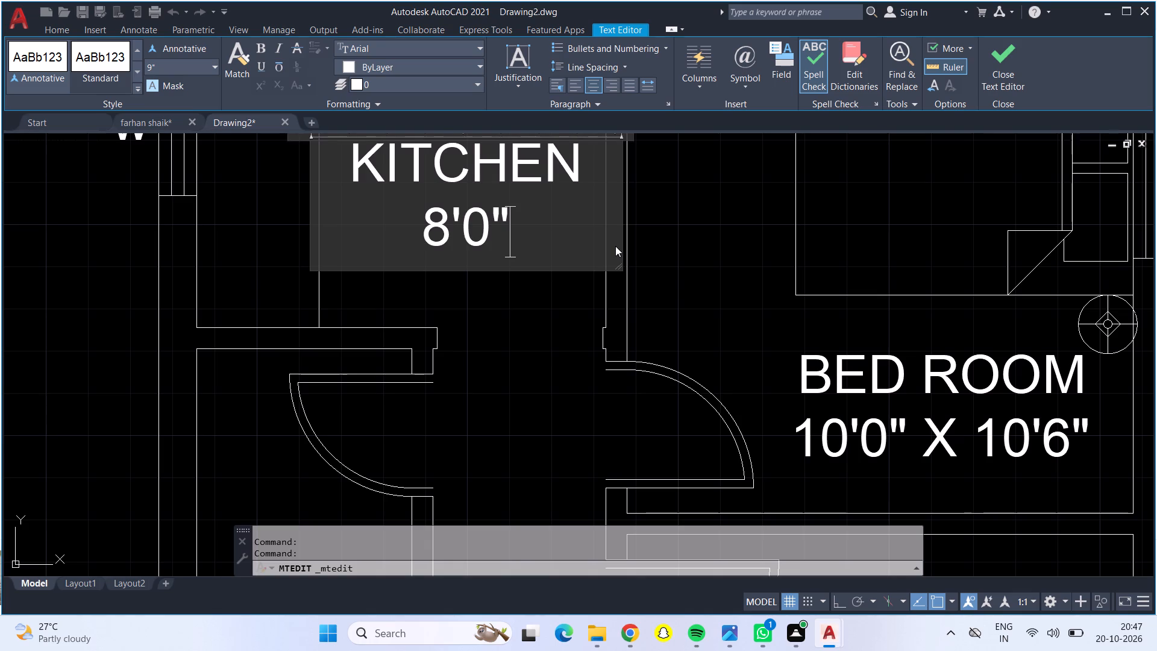
{"action": "key", "text": "space"}
{"action": "type", "text": "X"}
{"action": "key", "text": "space"}
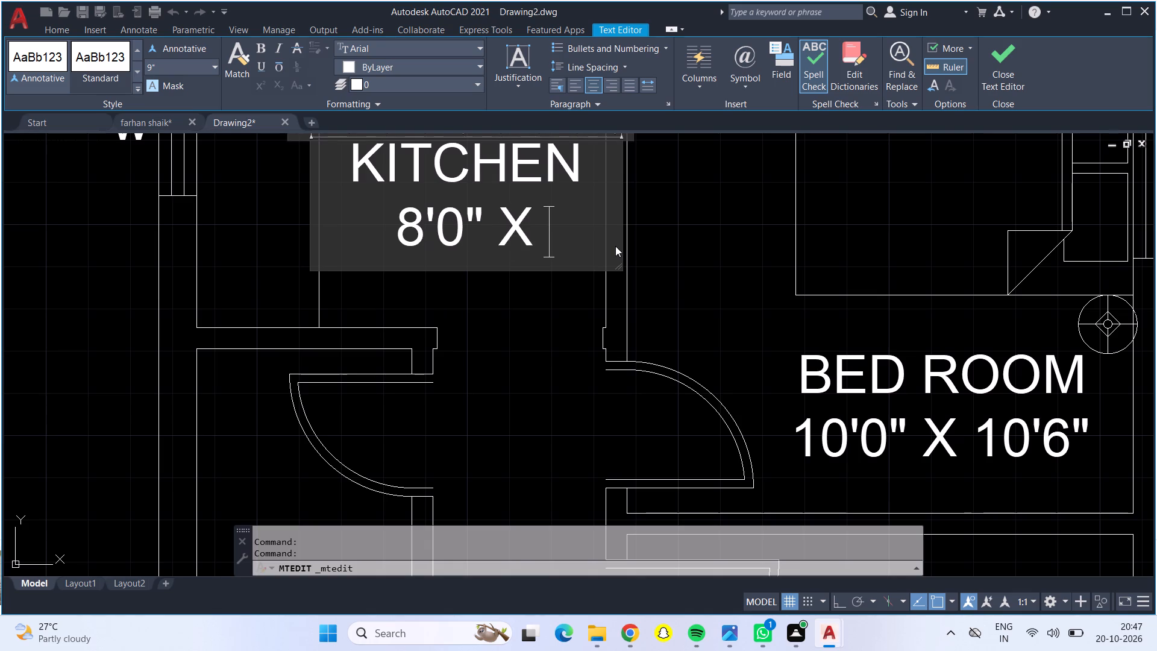
{"action": "type", "text": "6'"}
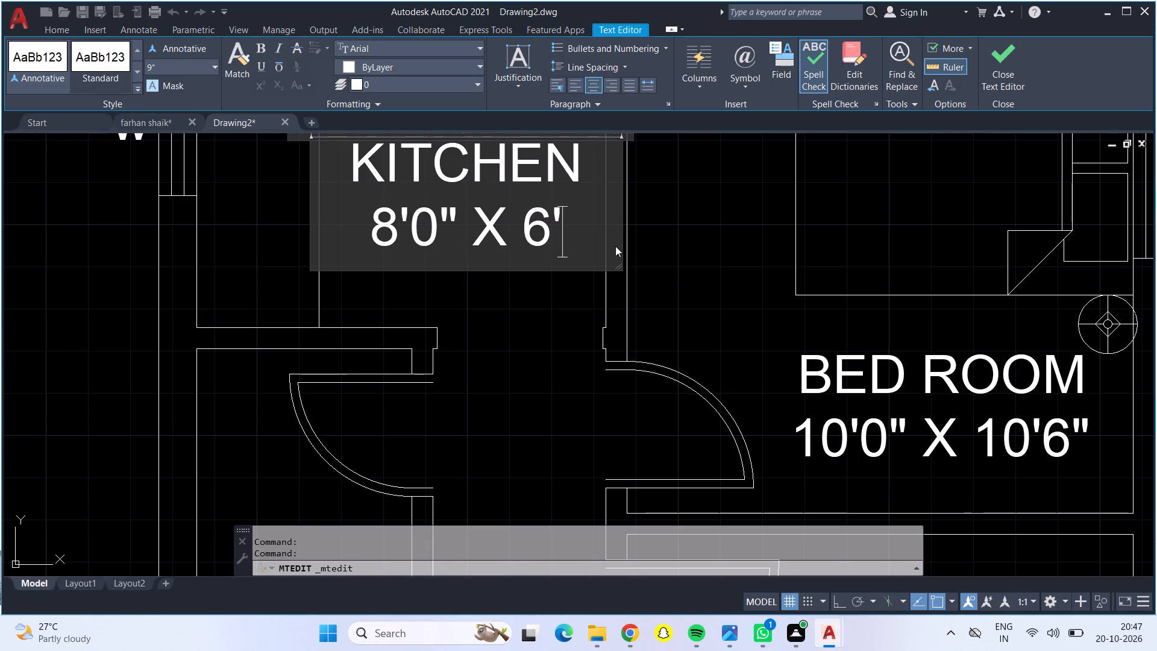
{"action": "type", "text": "10\""}
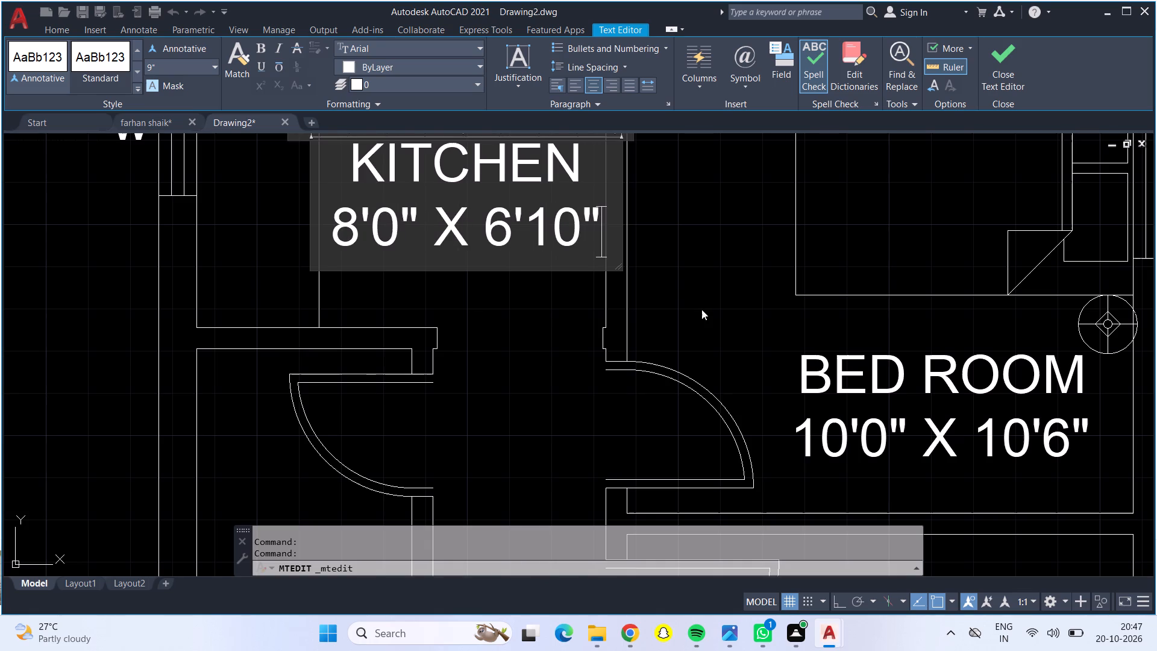
{"action": "left_click", "coordinate": [701, 309]}
Open the copied BED ROOM 10'0" X 10'6" label in the large room above the staircase and clear its text.
{"action": "scroll", "coordinate": [451, 414], "scroll_direction": "down", "scroll_amount": 2}
{"action": "middle_click_drag", "start_coordinate": [454, 412], "coordinate": [452, 154]}
{"action": "scroll", "coordinate": [431, 375], "scroll_direction": "up", "scroll_amount": 1}
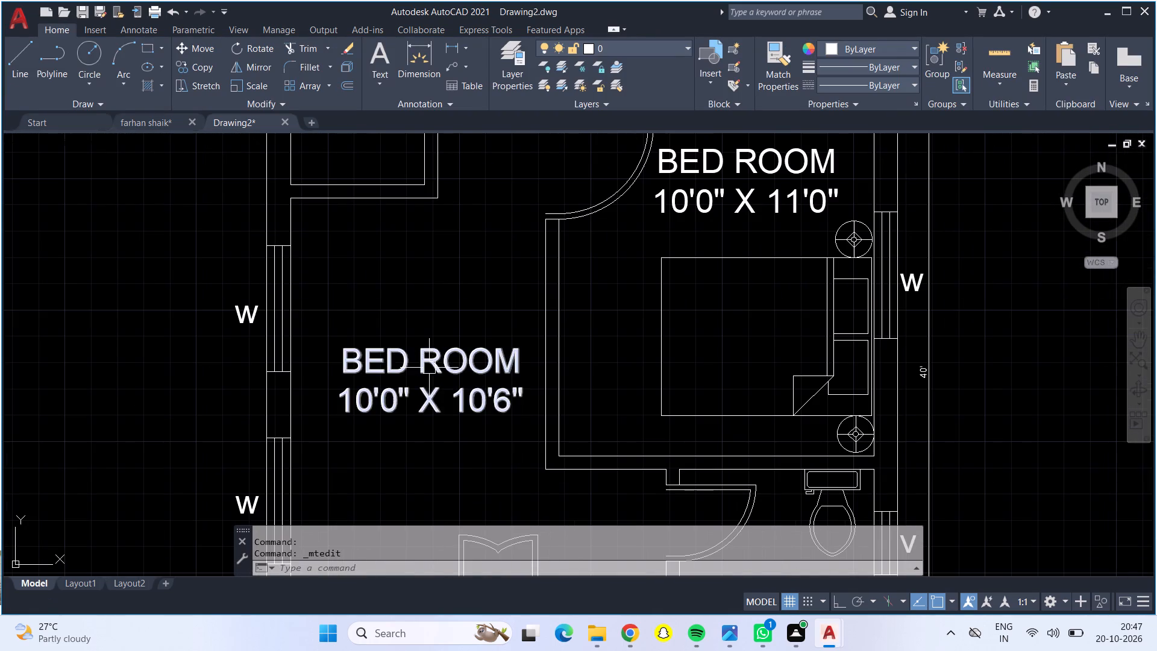
{"action": "double_click", "coordinate": [429, 368]}
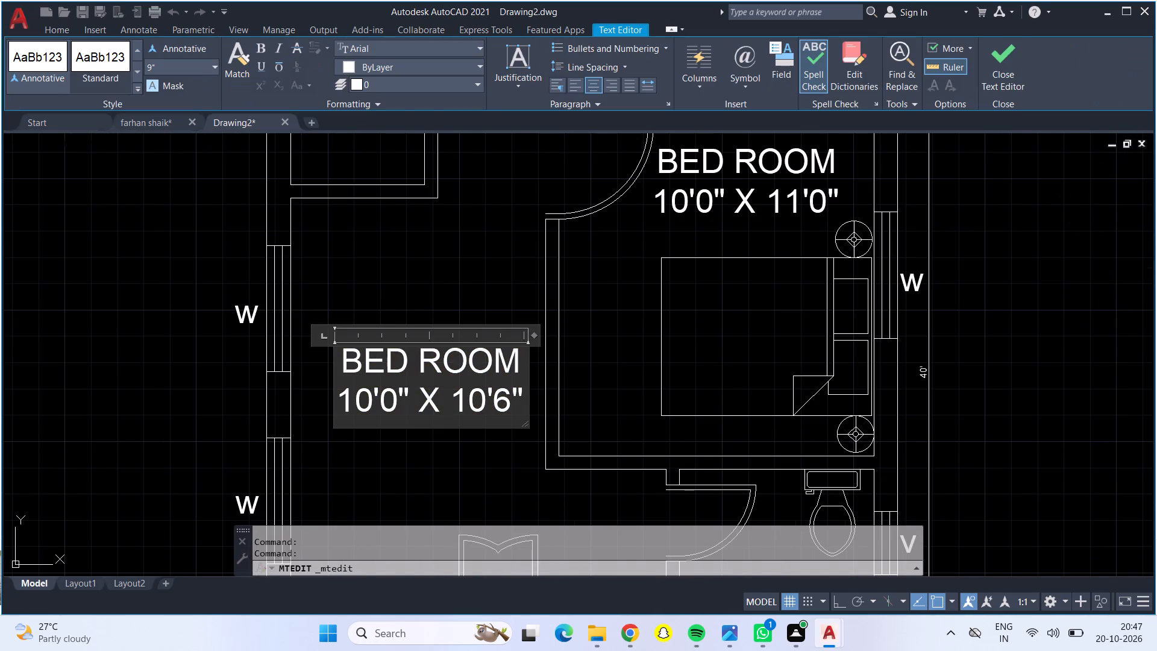
{"action": "left_click", "coordinate": [516, 412]}
{"action": "left_click", "coordinate": [528, 415]}
{"action": "left_click", "coordinate": [521, 410]}
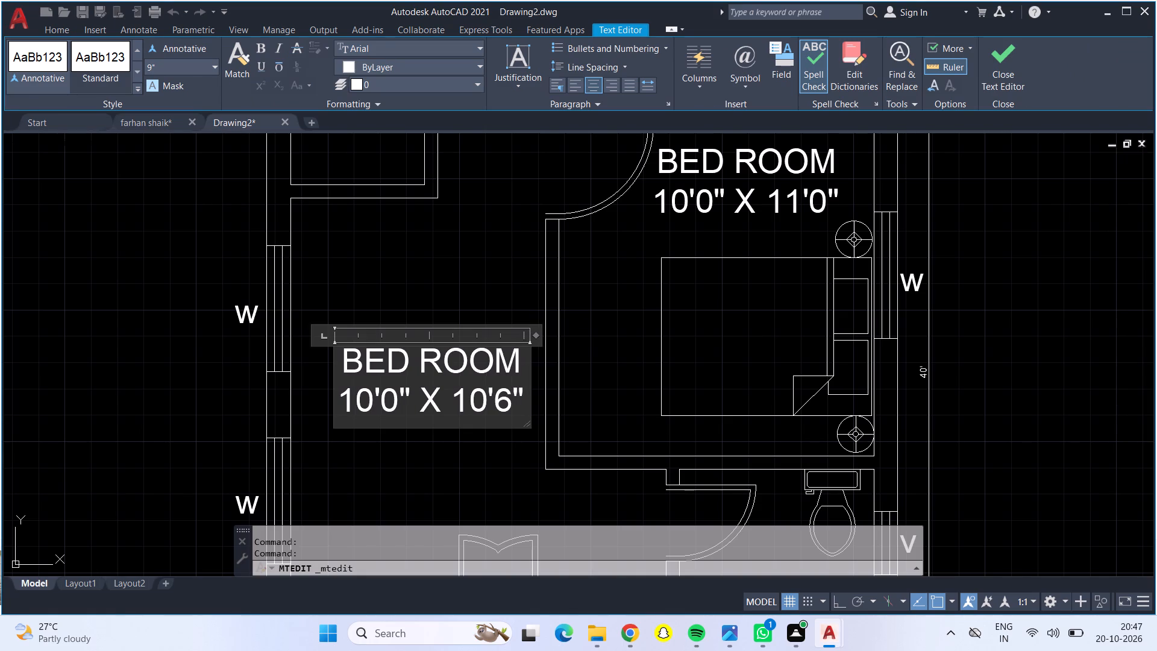
{"action": "key", "text": "BackSpace"}
{"action": "key", "text": "BackSpace"}
{"action": "key", "text": "BackSpace"}
{"action": "key", "text": "BackSpace"}
{"action": "key", "text": "BackSpace"}
{"action": "key", "text": "BackSpace"}
{"action": "key", "text": "BackSpace"}
{"action": "key", "text": "BackSpace"}
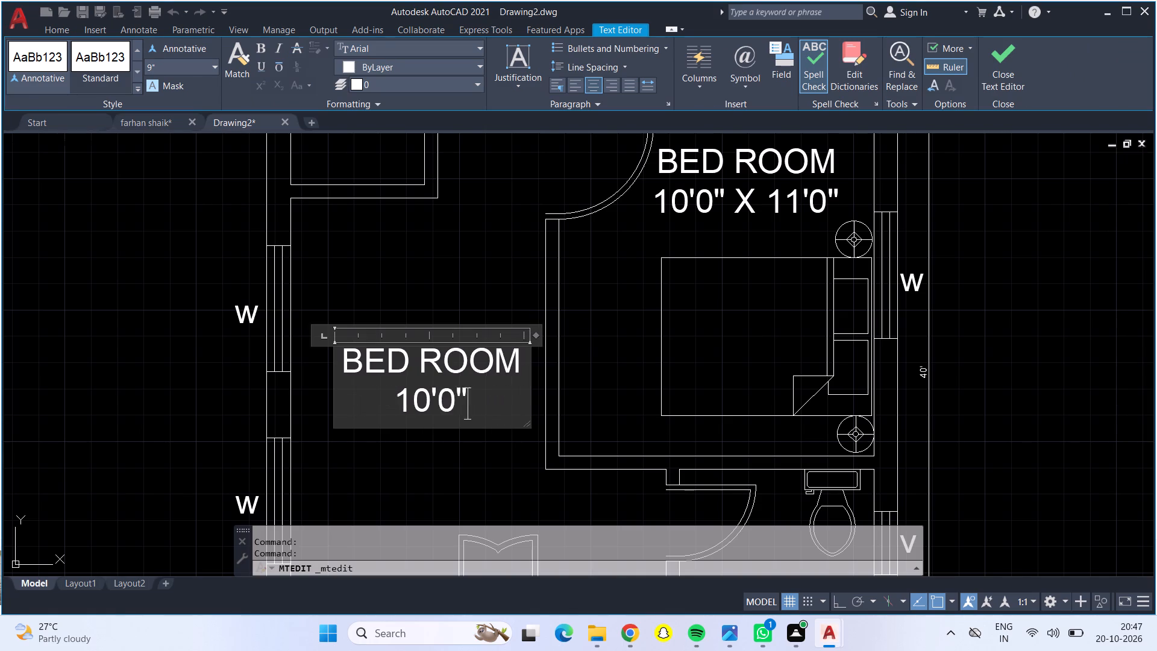
{"action": "key", "text": "BackSpace"}
{"action": "key", "text": "BackSpace"}
{"action": "key", "text": "BackSpace"}
{"action": "key", "text": "BackSpace"}
{"action": "key", "text": "BackSpace"}
{"action": "key", "text": "BackSpace"}
{"action": "key", "text": "BackSpace"}
{"action": "key", "text": "BackSpace"}
{"action": "key", "text": "BackSpace"}
{"action": "key", "text": "BackSpace"}
{"action": "key", "text": "BackSpace"}
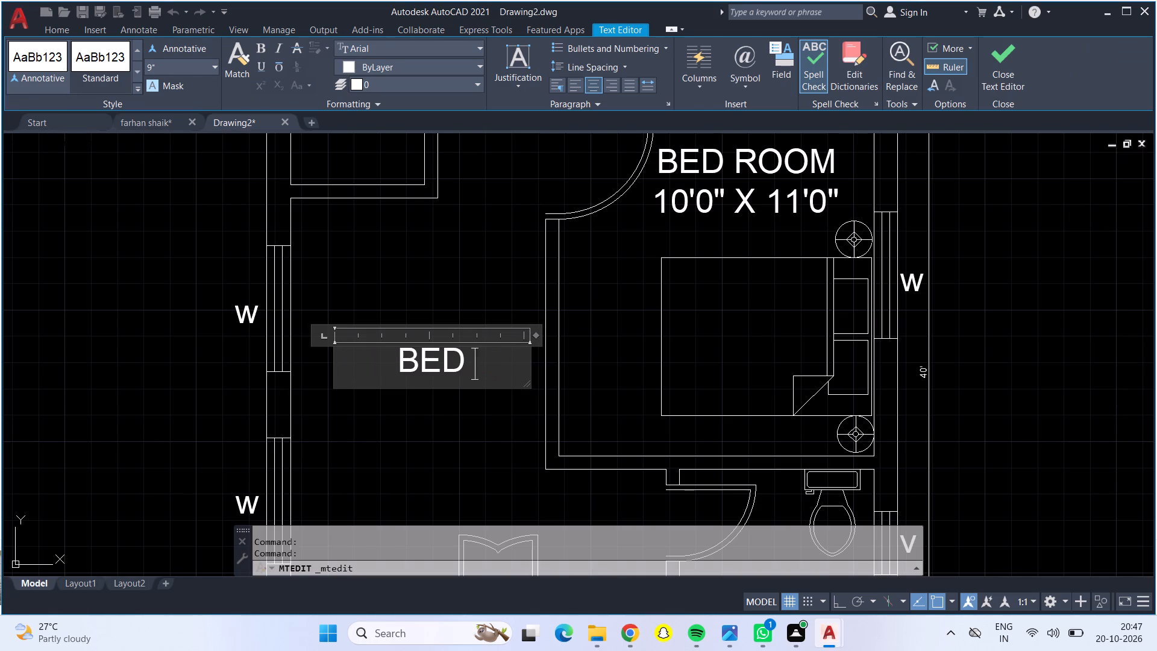
{"action": "key", "text": "BackSpace"}
{"action": "key", "text": "BackSpace"}
{"action": "key", "text": "BackSpace"}
{"action": "key", "text": "BackSpace"}
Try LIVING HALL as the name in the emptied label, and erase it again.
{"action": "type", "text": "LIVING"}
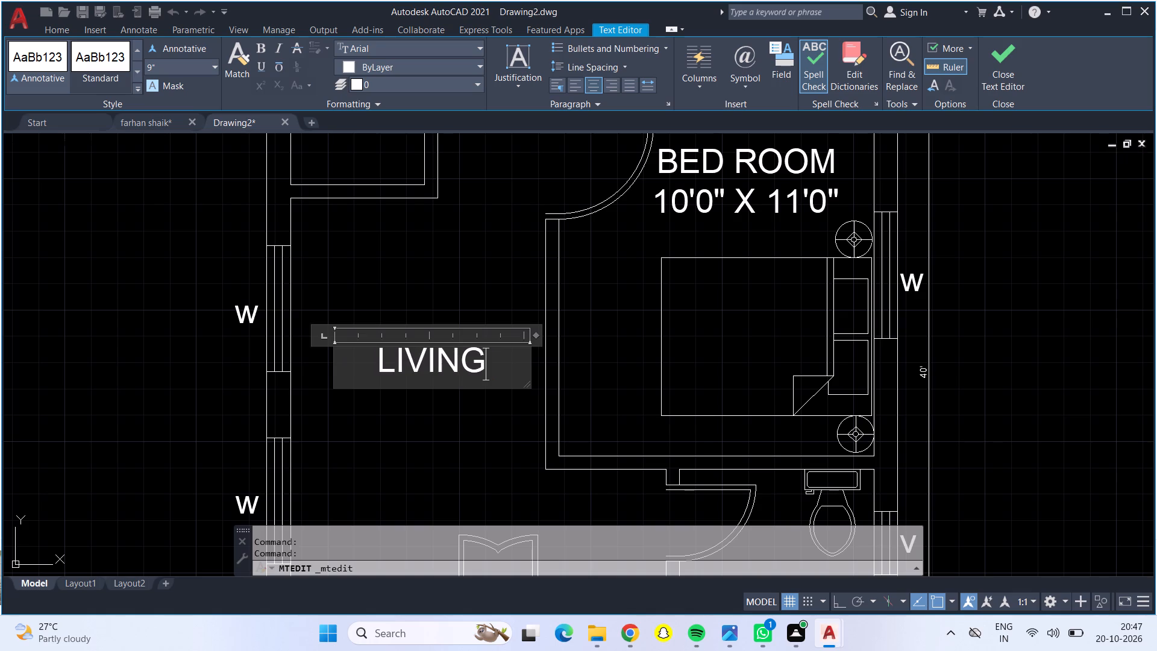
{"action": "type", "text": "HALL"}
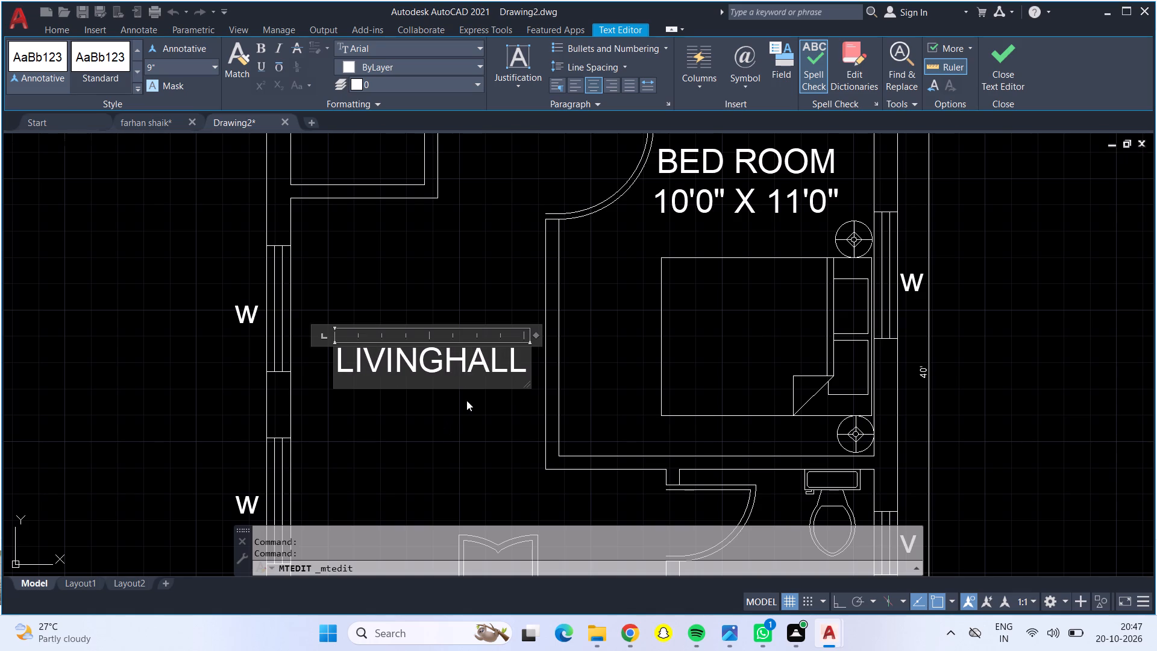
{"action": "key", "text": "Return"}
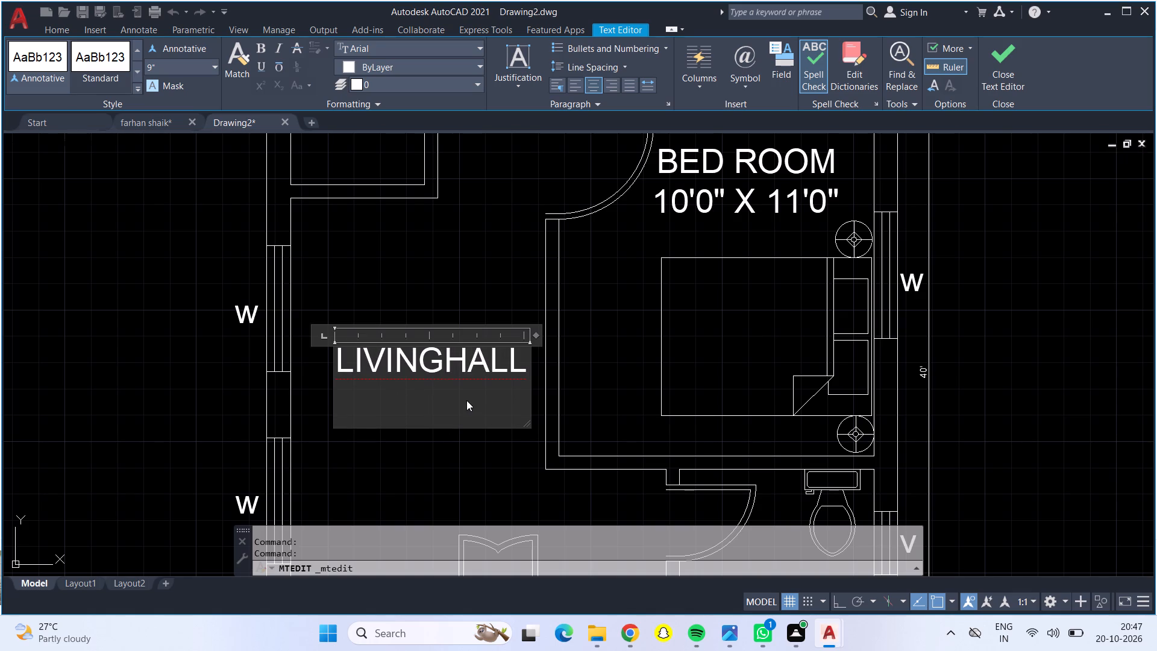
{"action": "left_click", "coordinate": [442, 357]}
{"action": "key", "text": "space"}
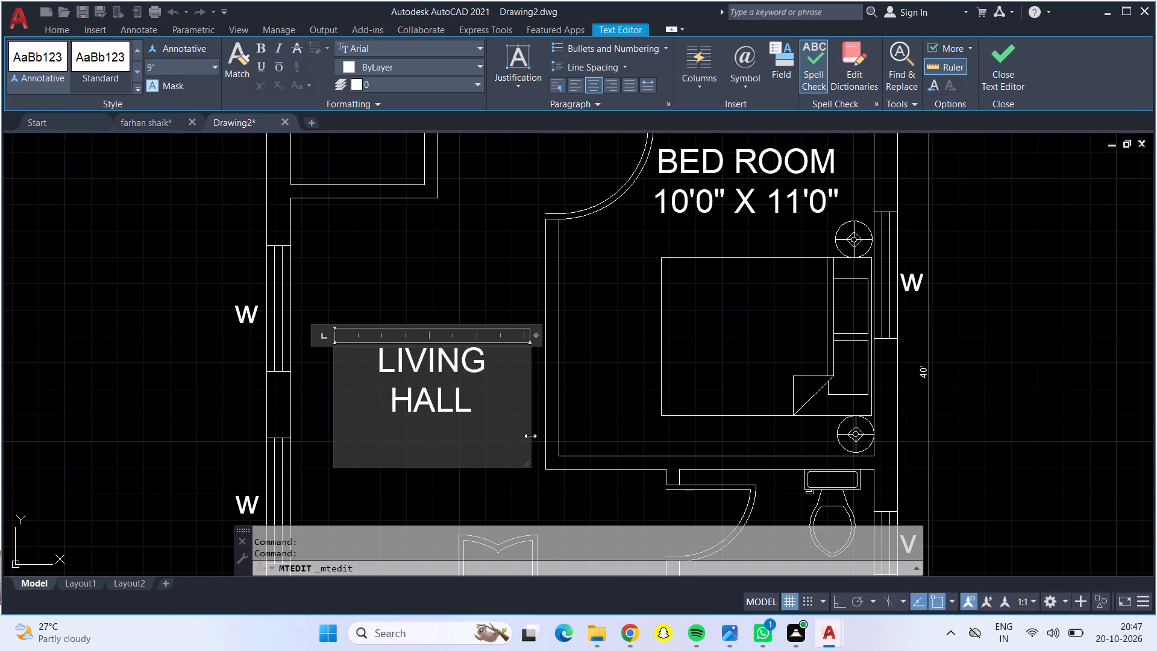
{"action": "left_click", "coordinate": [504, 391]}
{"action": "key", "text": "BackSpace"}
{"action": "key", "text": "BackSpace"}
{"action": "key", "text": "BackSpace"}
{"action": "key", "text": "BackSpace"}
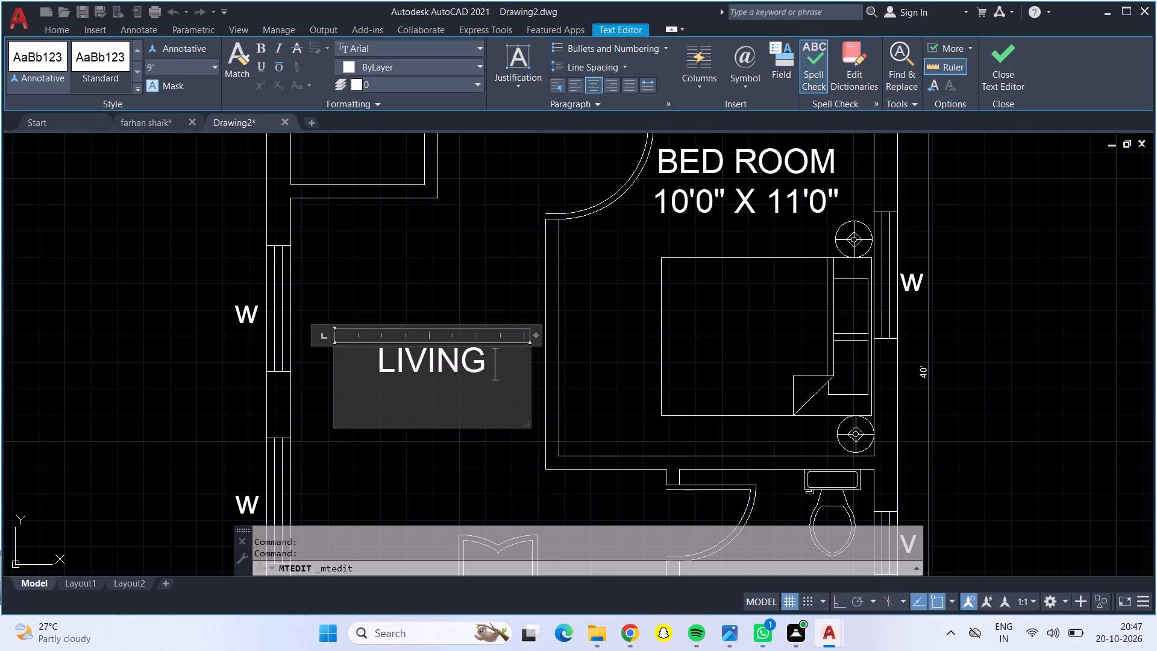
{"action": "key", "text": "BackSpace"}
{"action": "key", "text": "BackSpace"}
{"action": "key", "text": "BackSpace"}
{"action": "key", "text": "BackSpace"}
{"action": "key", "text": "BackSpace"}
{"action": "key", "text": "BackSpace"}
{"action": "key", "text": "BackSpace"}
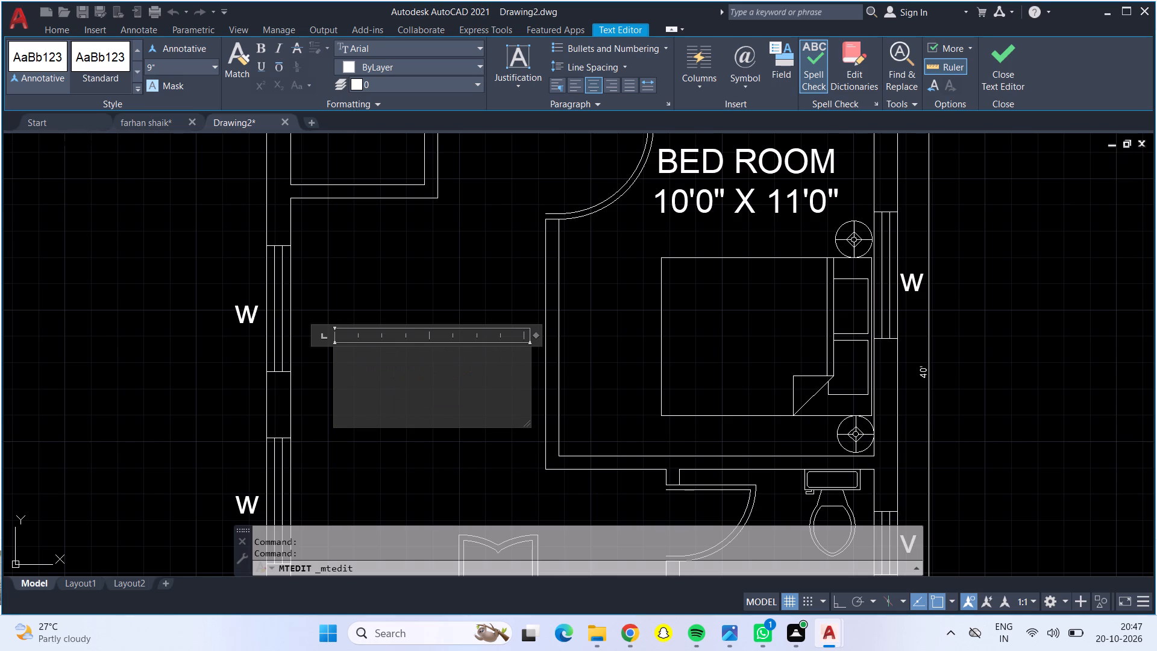
Enter HALL with the size line 8'0" X 12'4" in the label and finish editing it.
{"action": "type", "text": "HALL"}
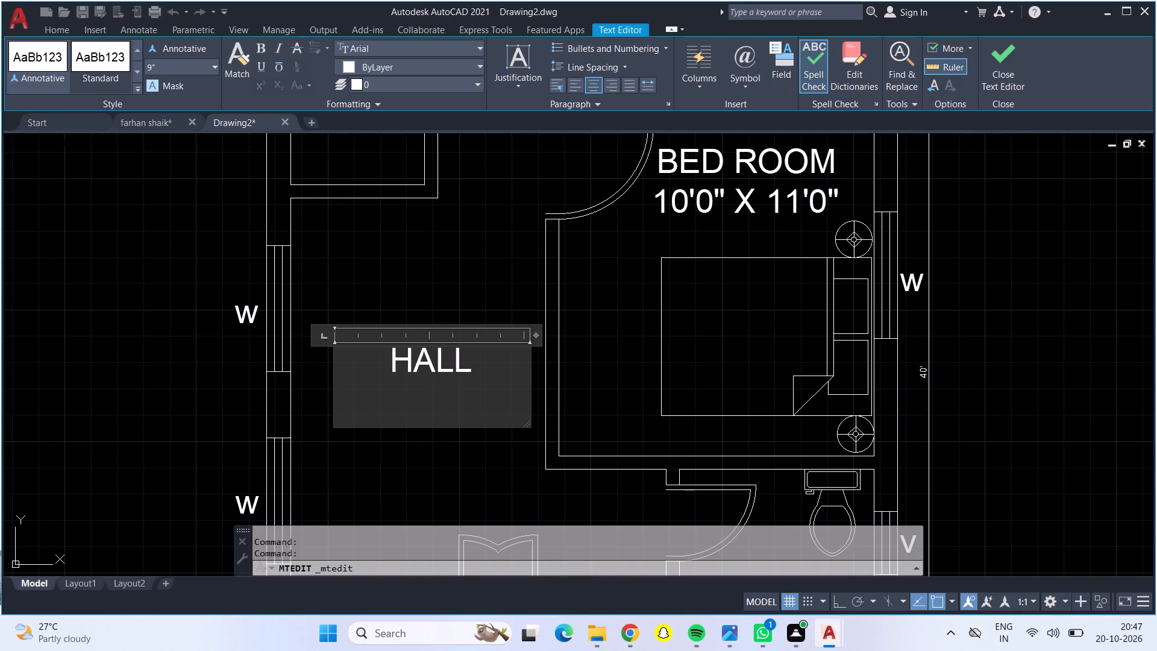
{"action": "key", "text": "Return"}
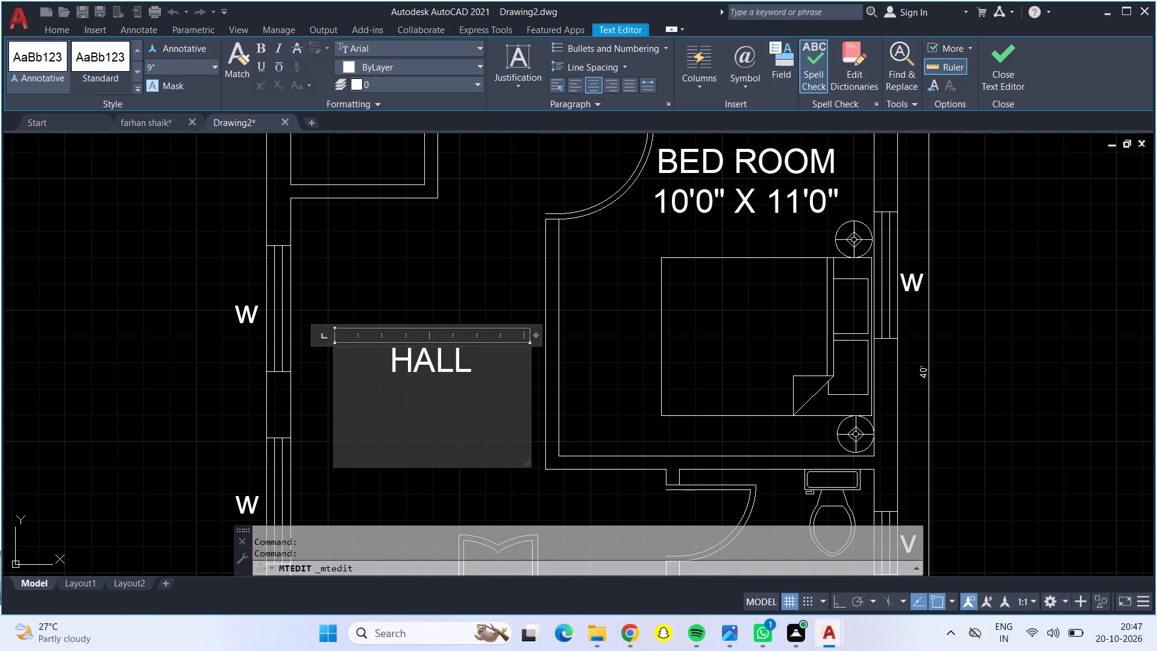
{"action": "type", "text": "8'0\" X"}
{"action": "key", "text": "space"}
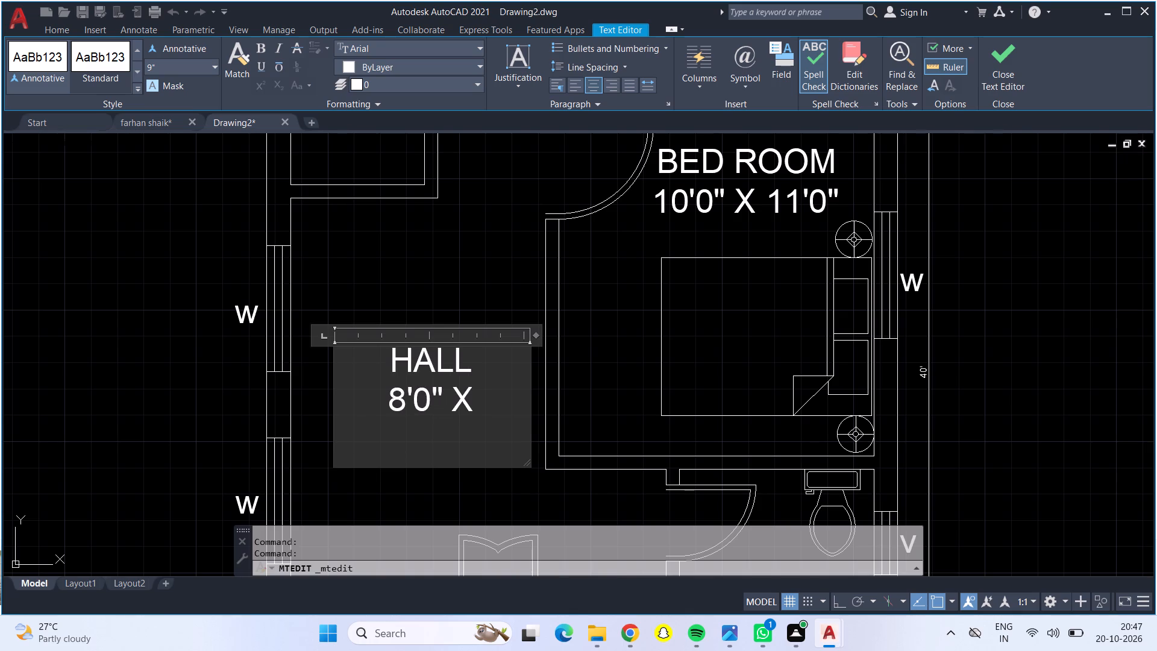
{"action": "type", "text": "12'4\""}
{"action": "left_click", "coordinate": [447, 265]}
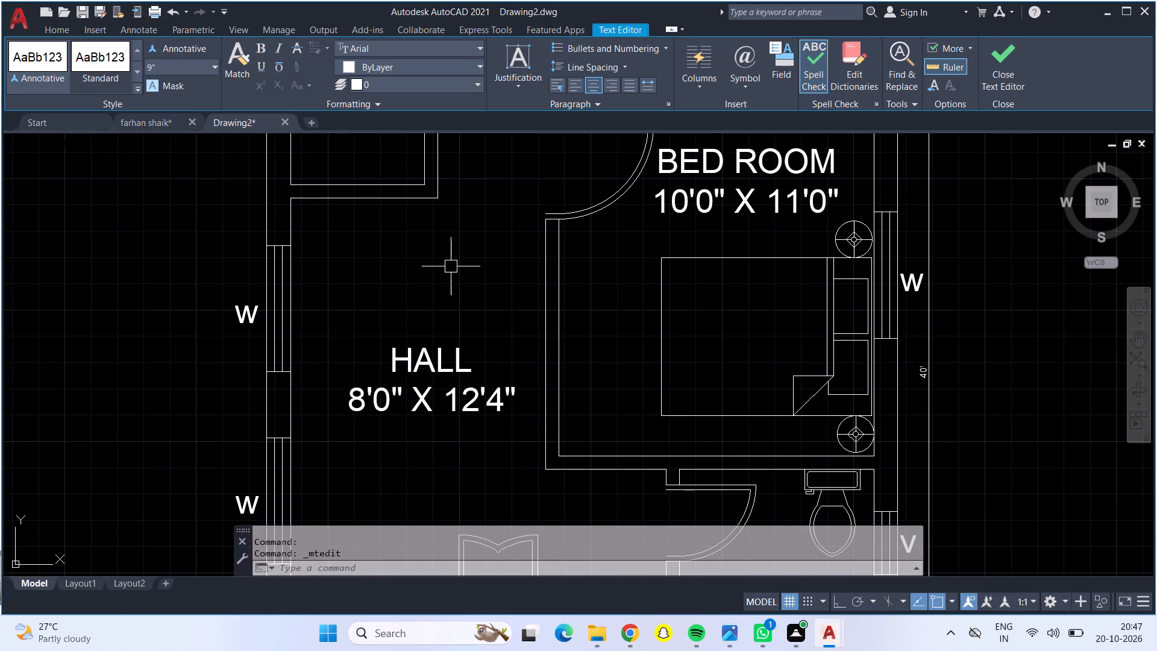
Start a multiline text box in the bathroom, in the open floor area just above the wash basin.
{"action": "scroll", "coordinate": [481, 298], "scroll_direction": "down", "scroll_amount": 3}
{"action": "middle_click_drag", "start_coordinate": [488, 310], "coordinate": [434, 373]}
{"action": "left_click", "coordinate": [372, 57]}
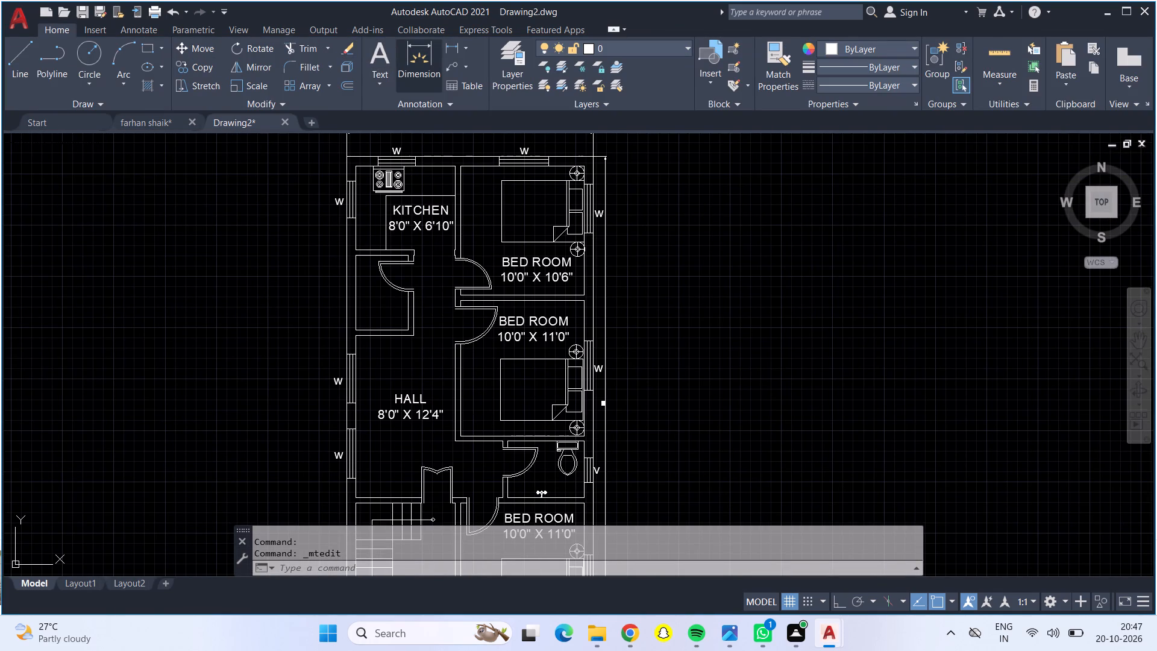
{"action": "scroll", "coordinate": [542, 494], "scroll_direction": "up", "scroll_amount": 7}
{"action": "scroll", "coordinate": [560, 468], "scroll_direction": "down", "scroll_amount": 1}
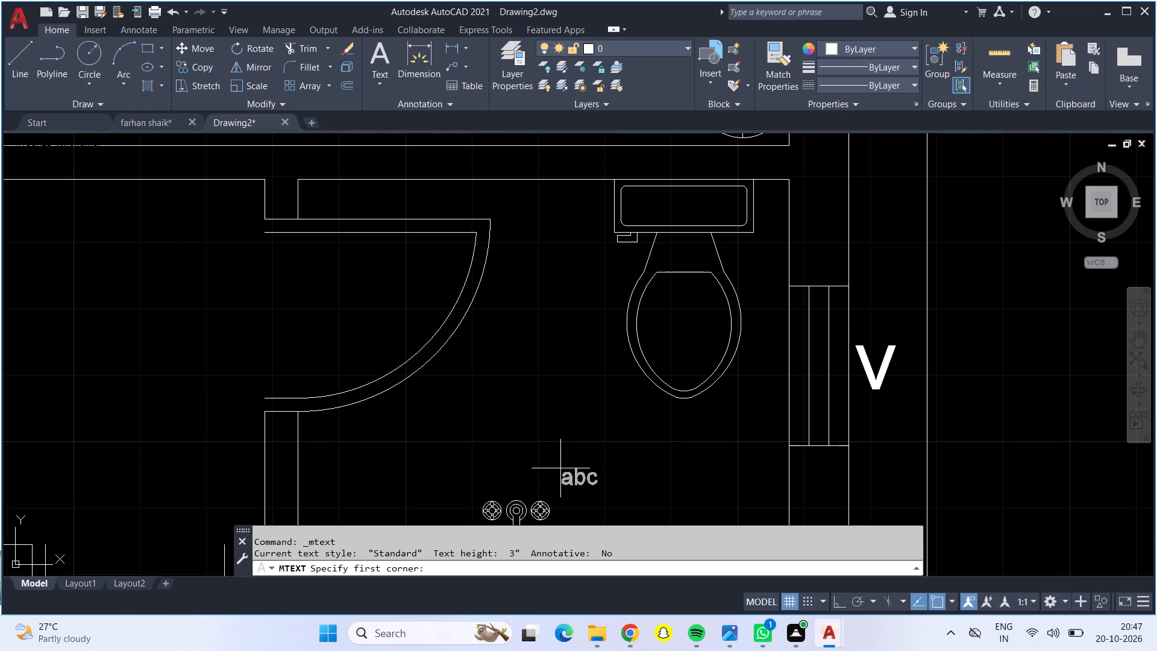
{"action": "middle_click_drag", "start_coordinate": [547, 413], "coordinate": [542, 403]}
{"action": "scroll", "coordinate": [544, 409], "scroll_direction": "up", "scroll_amount": 1}
{"action": "middle_click_drag", "start_coordinate": [544, 409], "coordinate": [536, 327]}
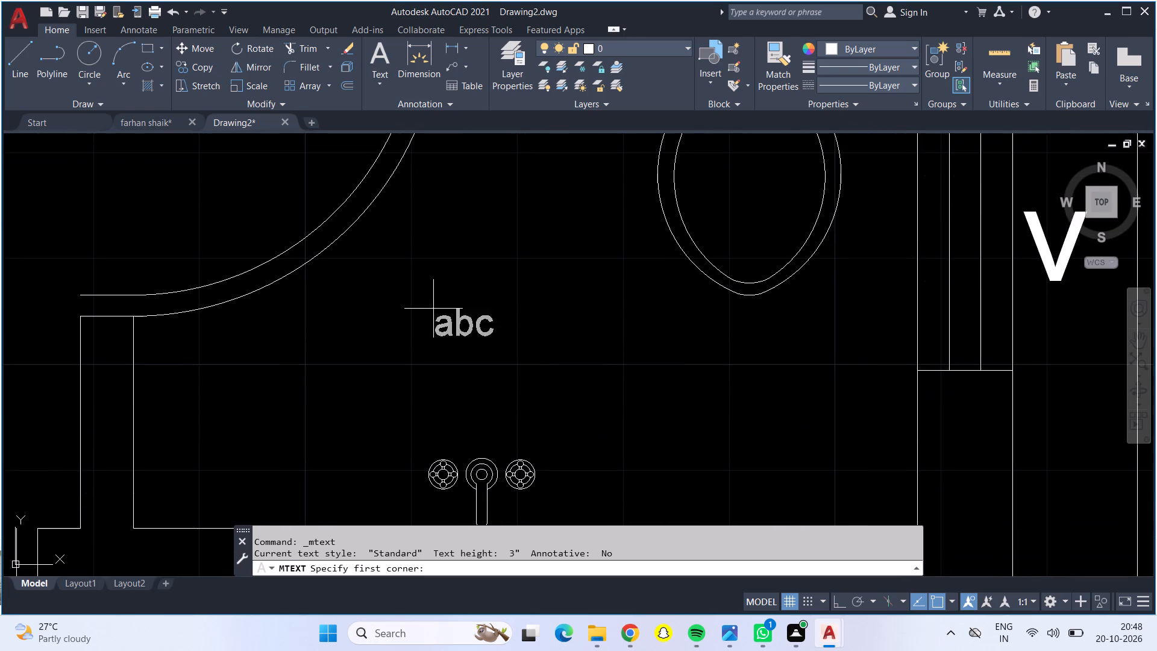
{"action": "left_click_drag", "start_coordinate": [345, 279], "coordinate": [337, 288]}
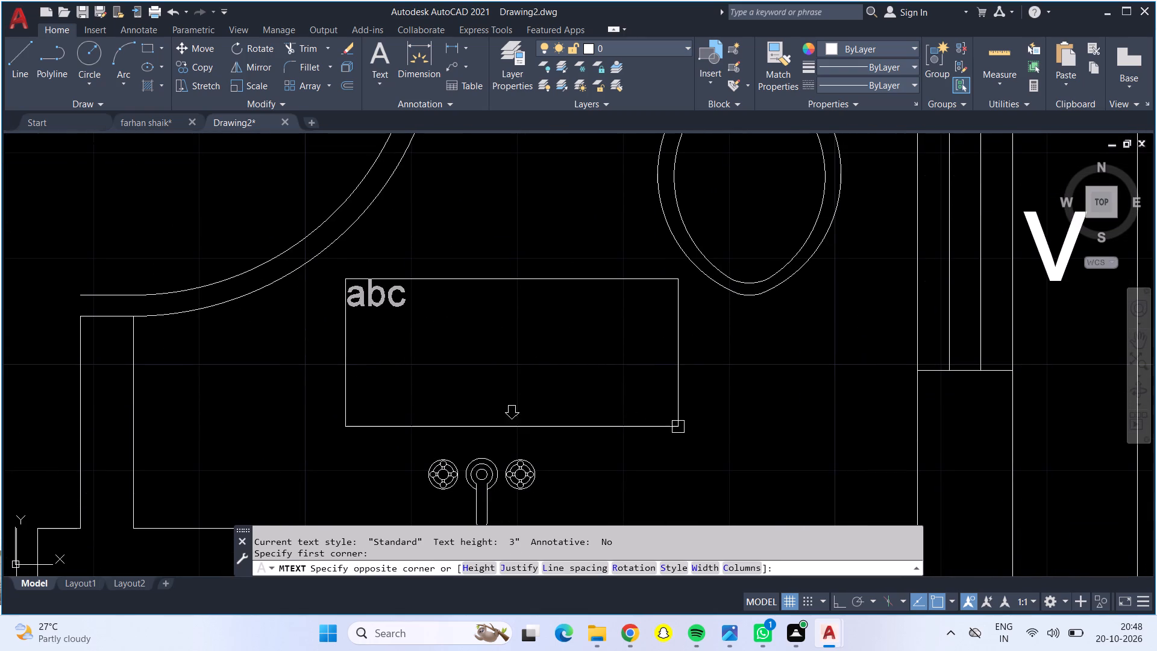
{"action": "left_click", "coordinate": [699, 429]}
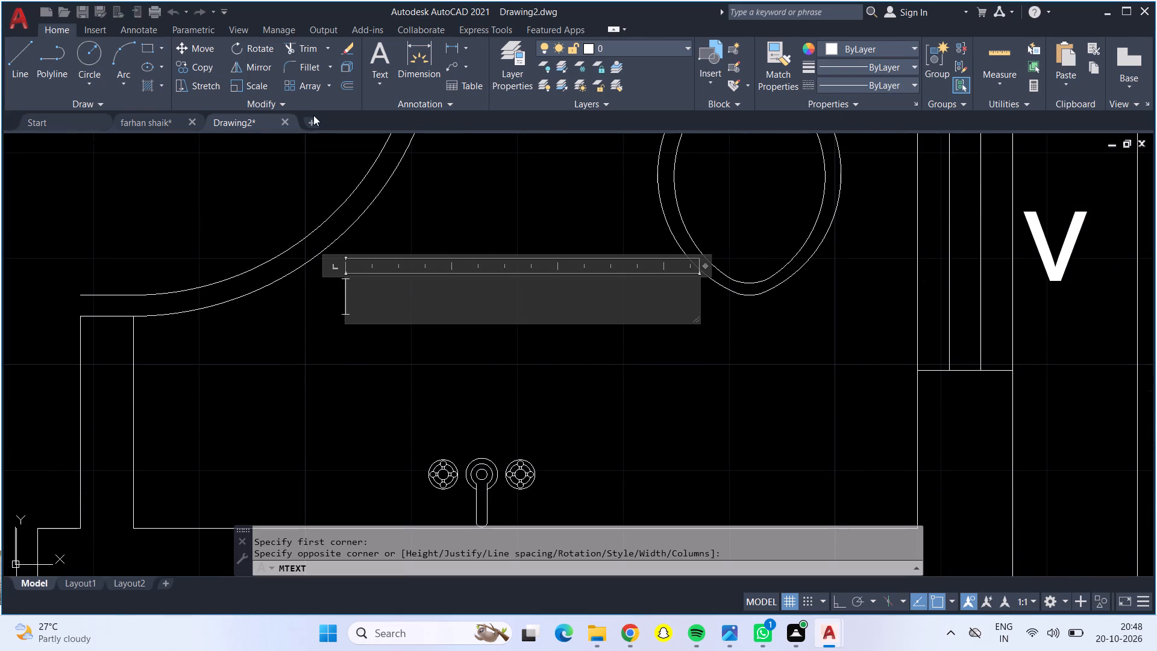
Set the new bathroom label's text height to 7" and center its paragraph alignment.
{"action": "left_click", "coordinate": [214, 65]}
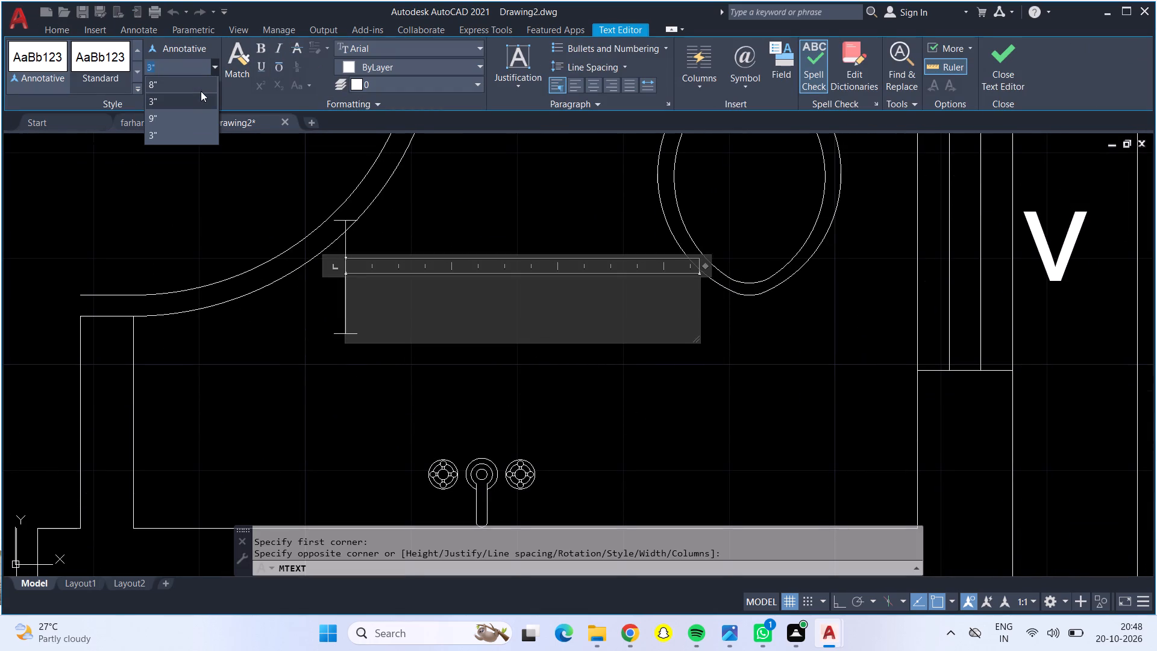
{"action": "left_click", "coordinate": [189, 83]}
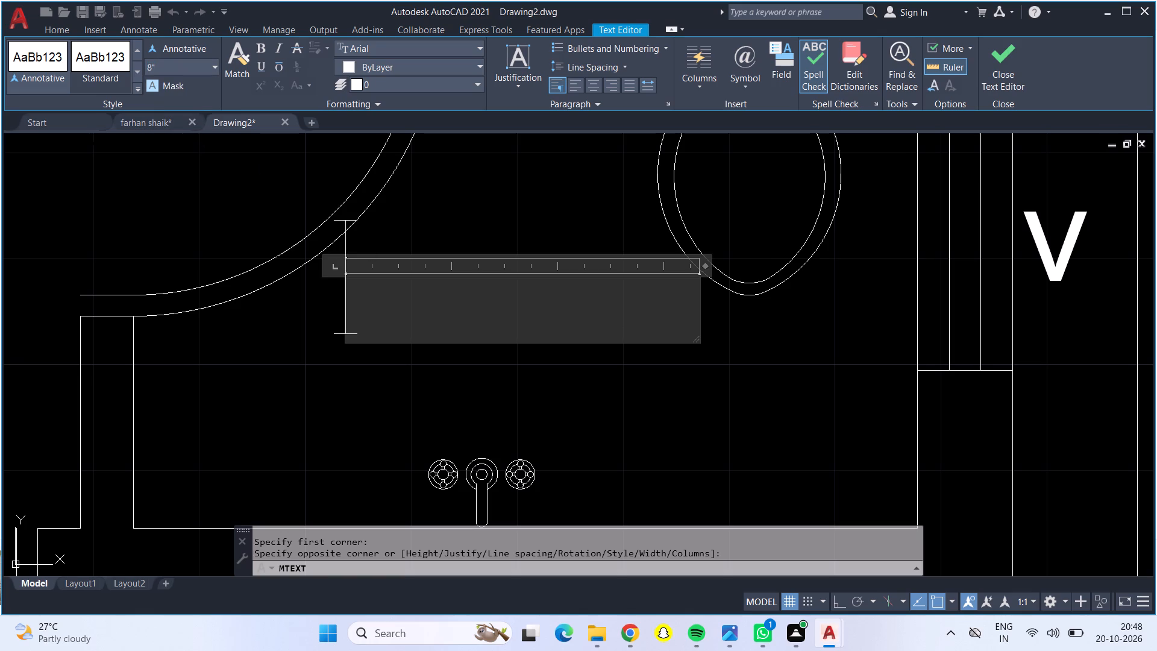
{"action": "left_click", "coordinate": [195, 57]}
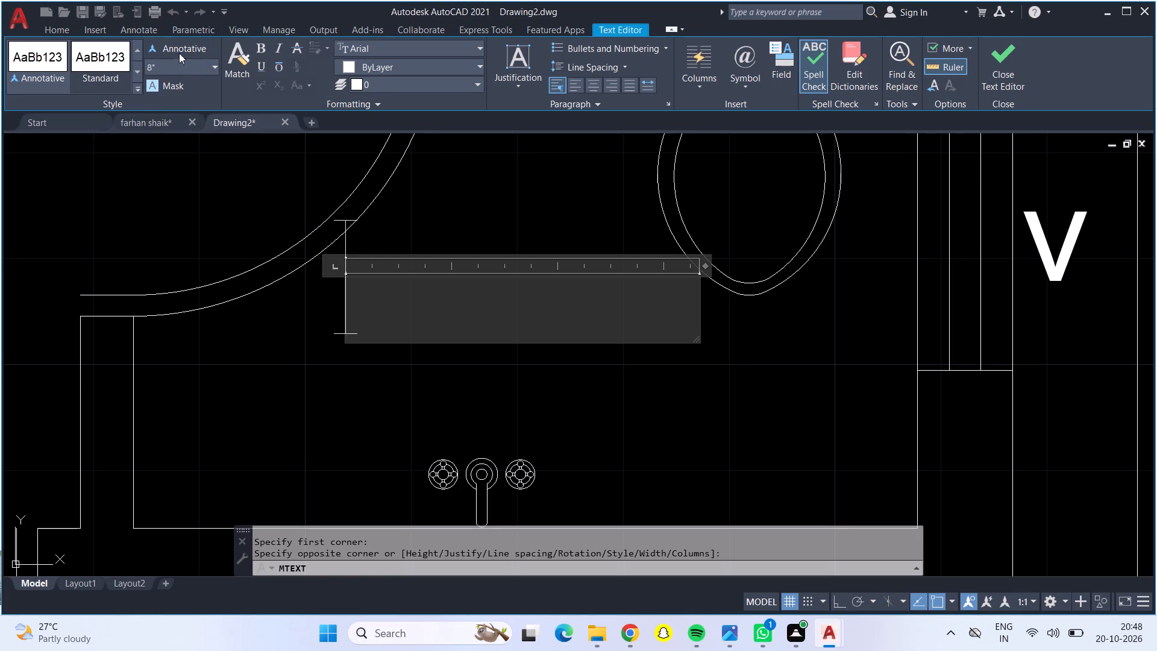
{"action": "left_click", "coordinate": [179, 62]}
{"action": "key", "text": "BackSpace"}
{"action": "type", "text": "7\""}
{"action": "key", "text": "Return"}
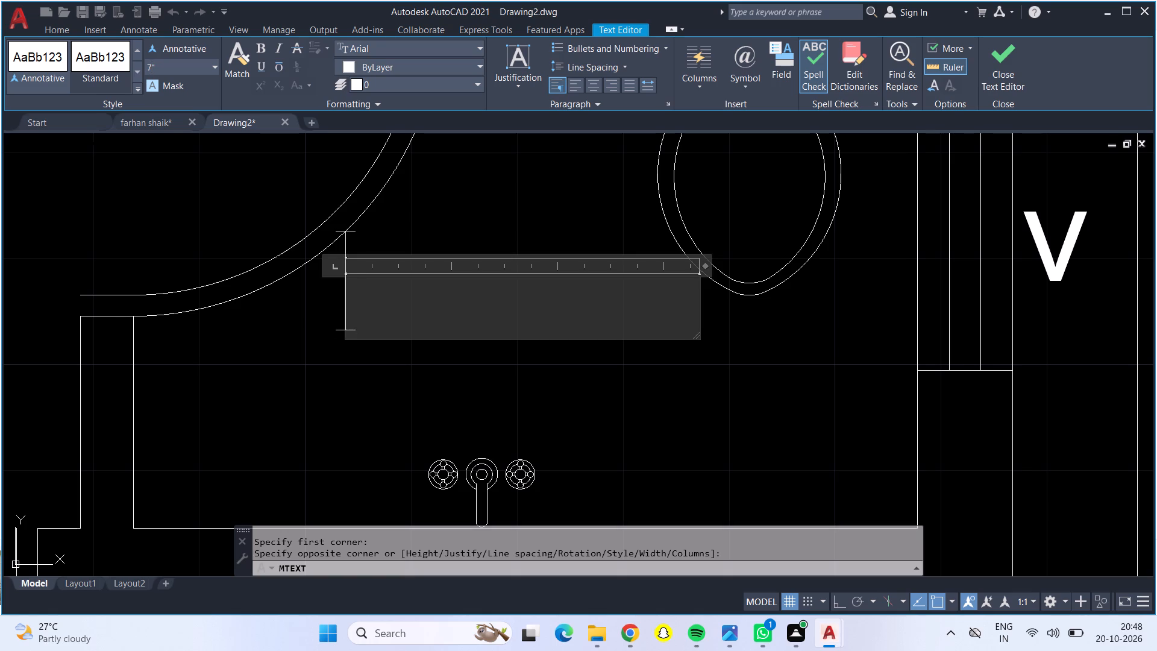
{"action": "left_click", "coordinate": [599, 80]}
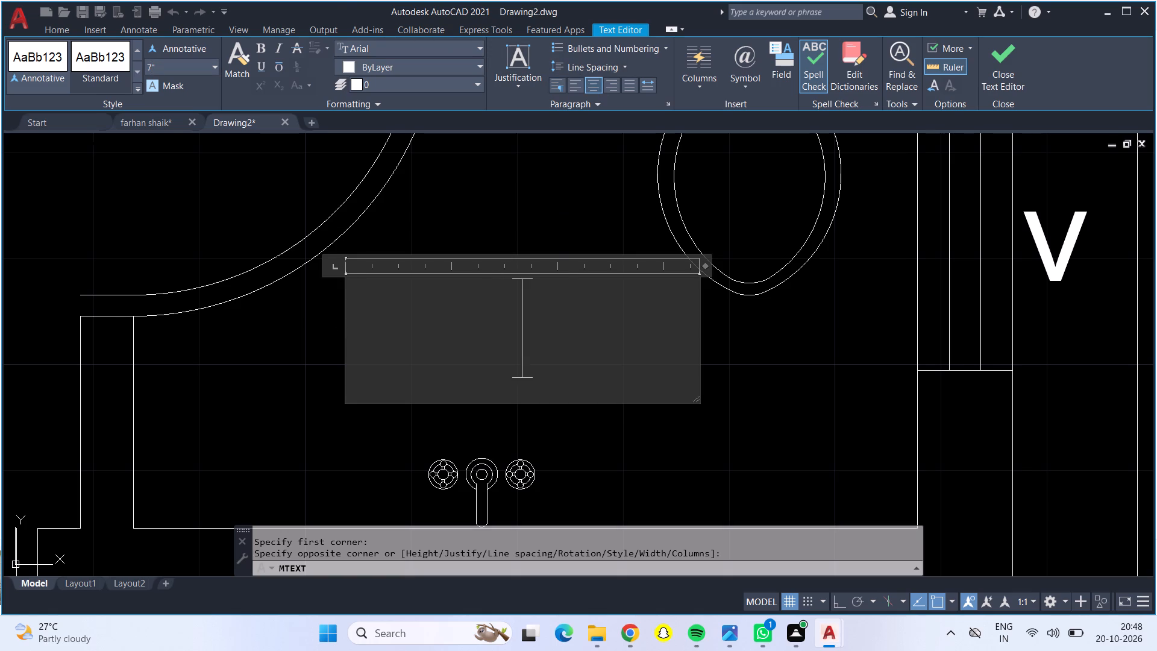
Enter TOILET with the size line 6'2" X 4'7", widen the text box to keep the size on one line, and finish editing.
{"action": "type", "text": "TOIL"}
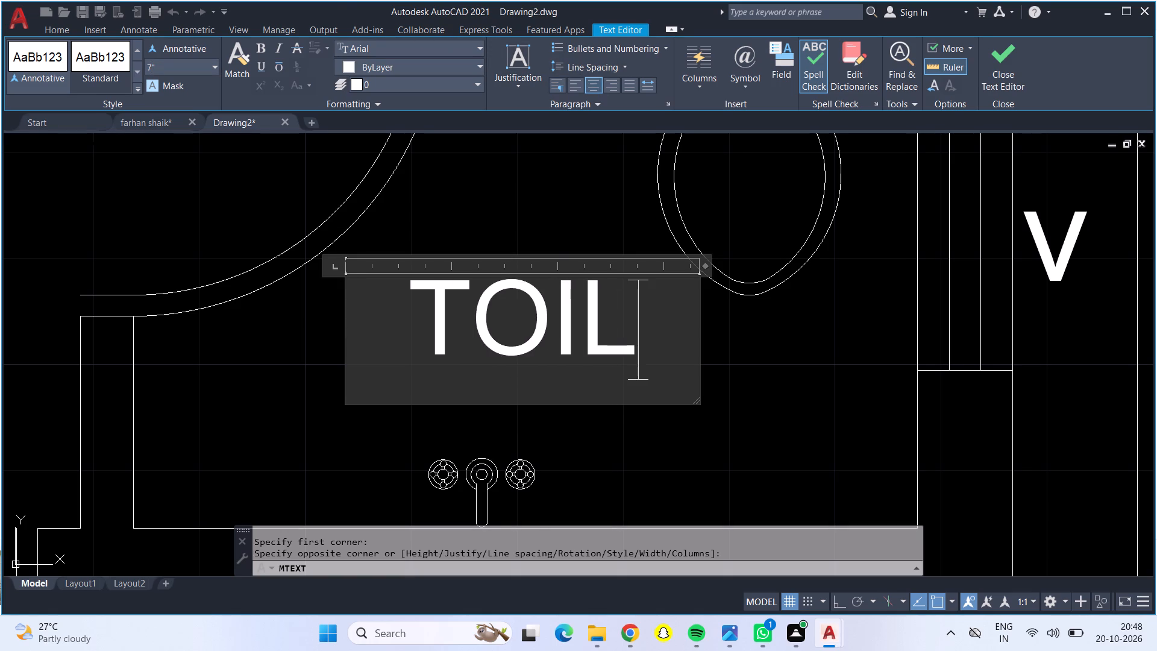
{"action": "type", "text": "ET"}
{"action": "key", "text": "Return"}
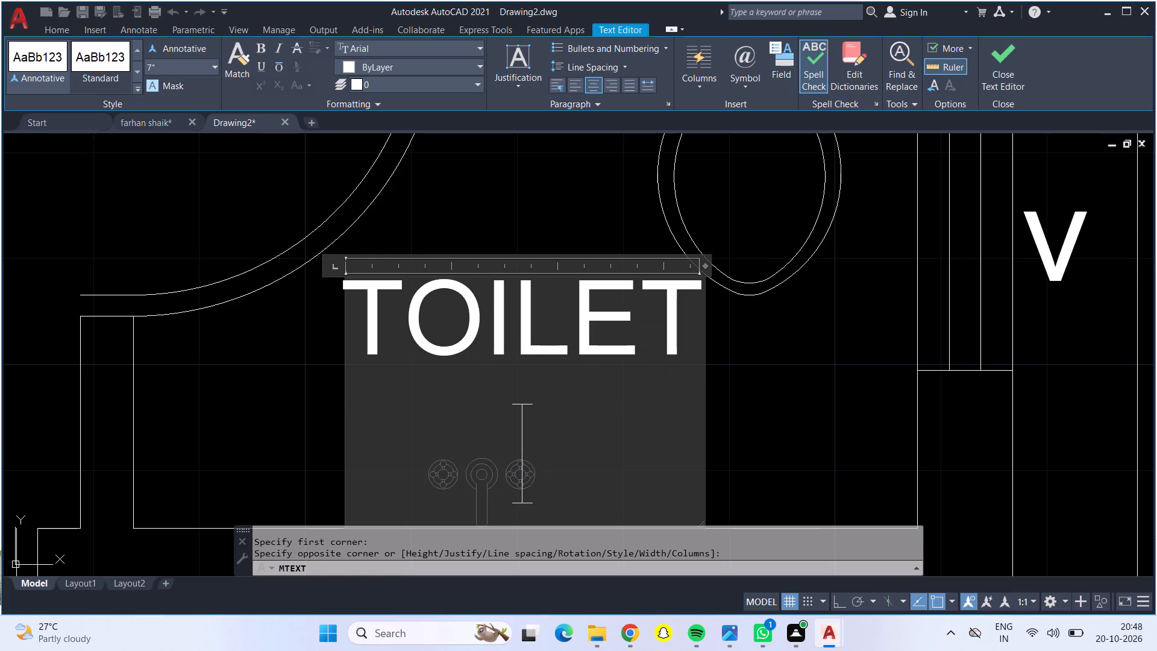
{"action": "type", "text": "6'2\""}
{"action": "key", "text": "space"}
{"action": "type", "text": "X"}
{"action": "key", "text": "space"}
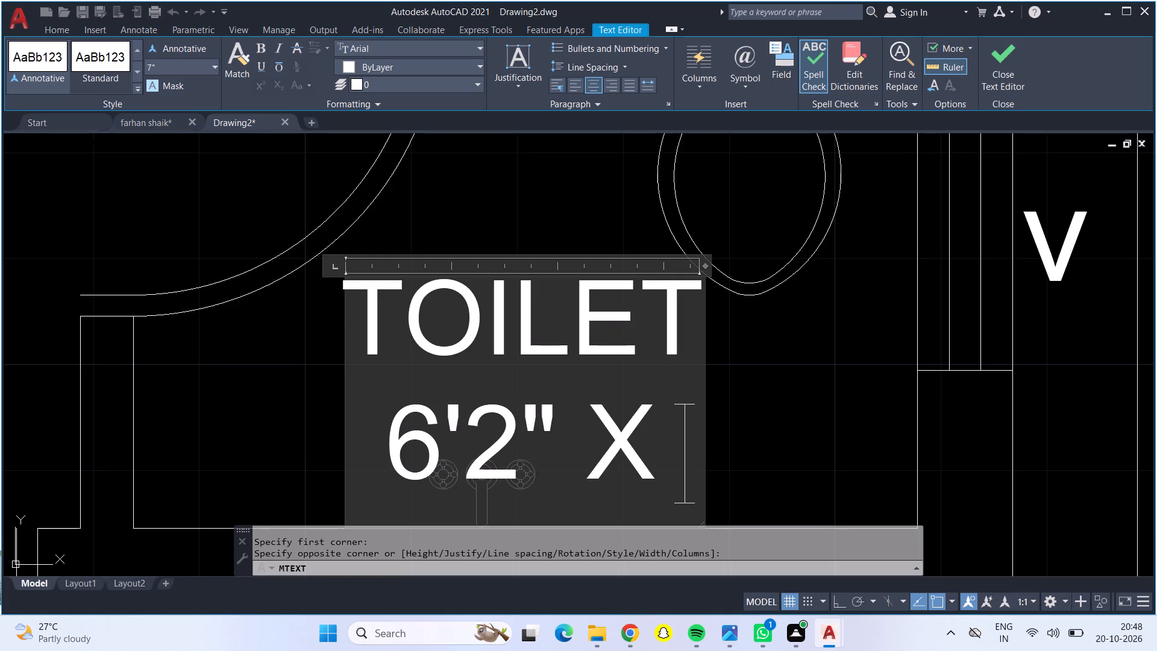
{"action": "type", "text": "4'7\""}
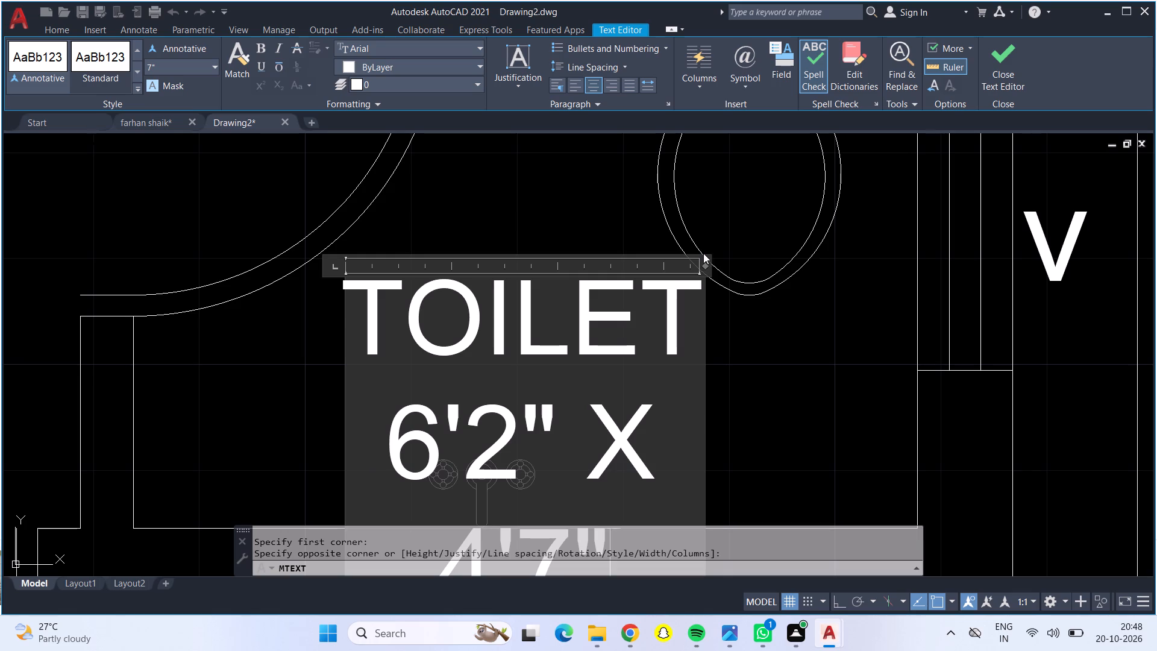
{"action": "left_click_drag", "start_coordinate": [704, 269], "coordinate": [879, 278]}
{"action": "left_click", "coordinate": [588, 216]}
Copy the TOILET label into the small room between the kitchen and the hall.
{"action": "scroll", "coordinate": [604, 323], "scroll_direction": "down", "scroll_amount": 1}
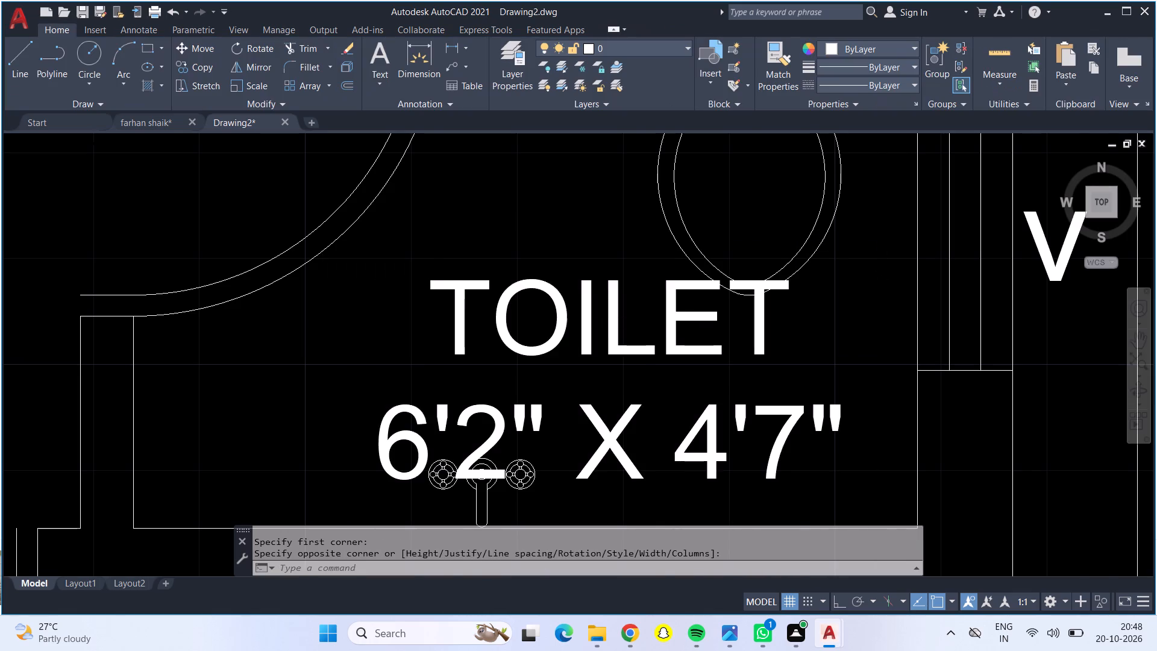
{"action": "scroll", "coordinate": [604, 325], "scroll_direction": "down", "scroll_amount": 1}
{"action": "left_click", "coordinate": [597, 315]}
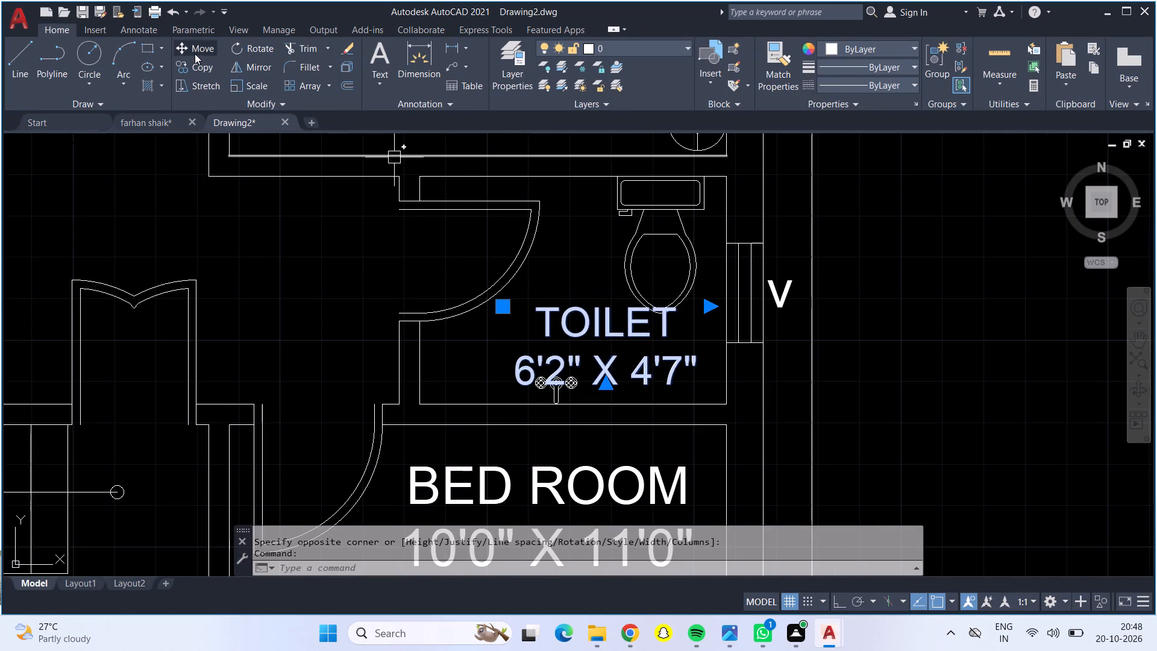
{"action": "left_click", "coordinate": [186, 59]}
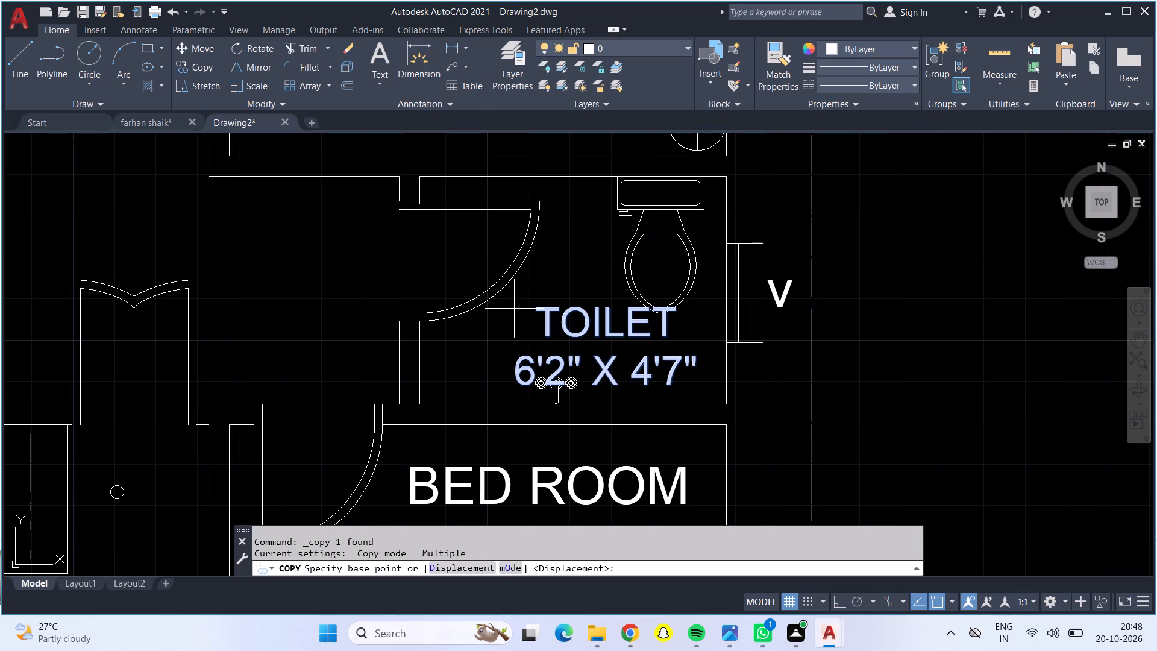
{"action": "left_click", "coordinate": [580, 348]}
{"action": "scroll", "coordinate": [355, 232], "scroll_direction": "down", "scroll_amount": 3}
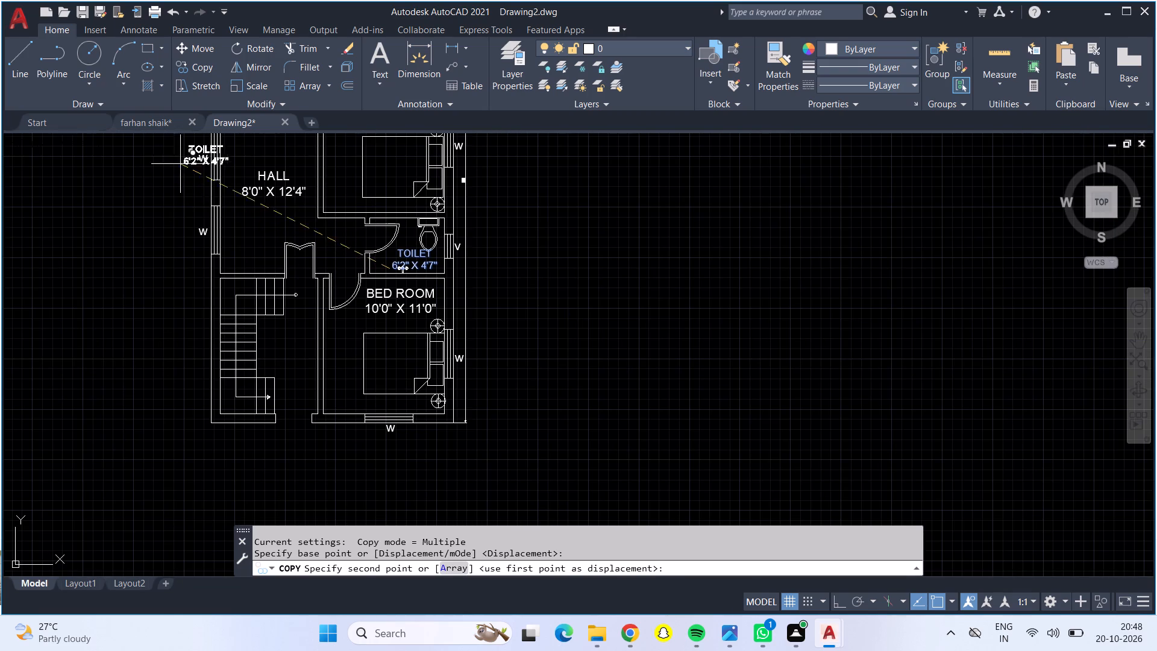
{"action": "middle_click_drag", "start_coordinate": [263, 185], "coordinate": [290, 347]}
{"action": "scroll", "coordinate": [252, 221], "scroll_direction": "up", "scroll_amount": 3}
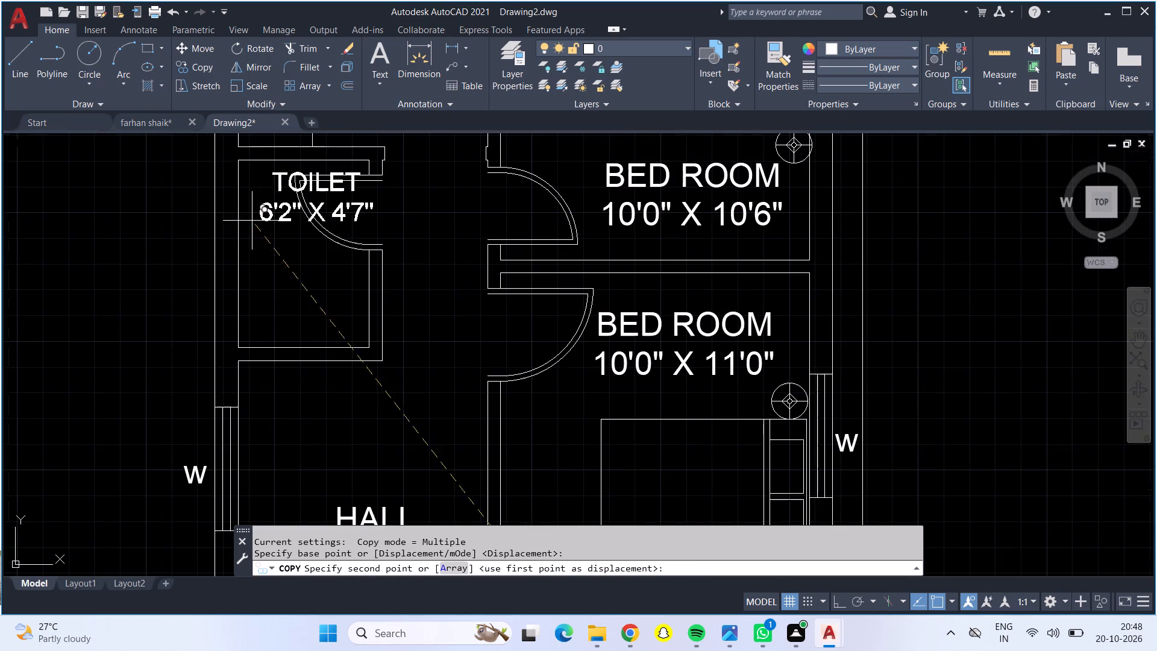
{"action": "left_click", "coordinate": [239, 292]}
{"action": "scroll", "coordinate": [320, 302], "scroll_direction": "down", "scroll_amount": 1}
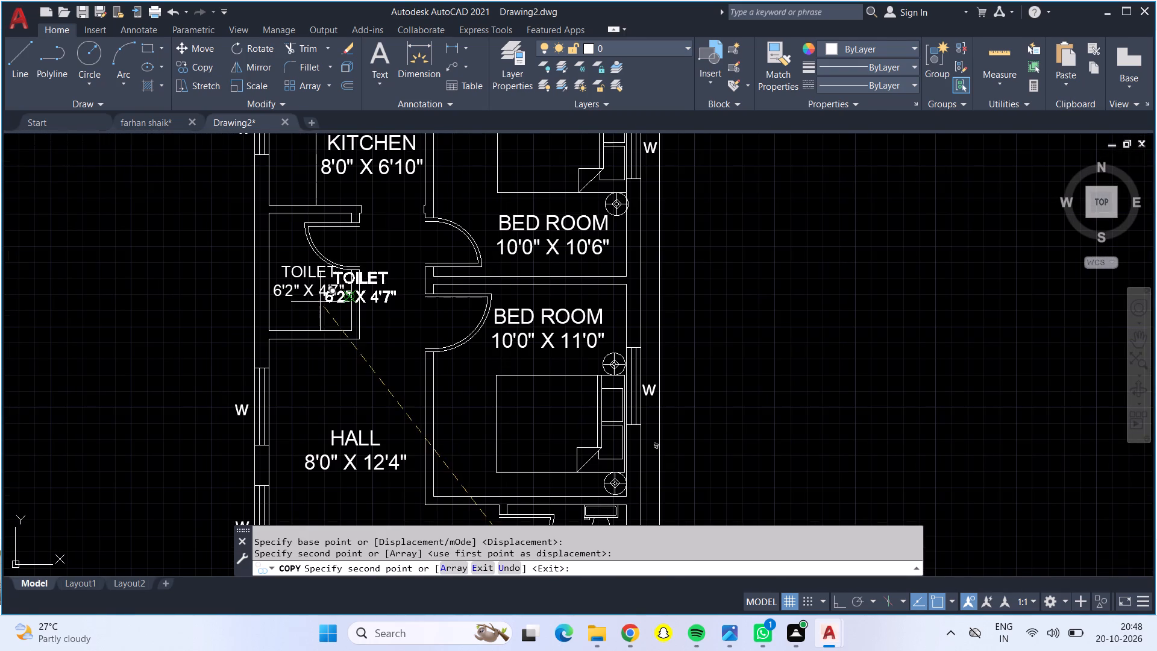
{"action": "key", "text": "Escape"}
Move the bathroom's TOILET label up and toward the door, clear of the wash basin and the WC.
{"action": "scroll", "coordinate": [478, 359], "scroll_direction": "down", "scroll_amount": 1}
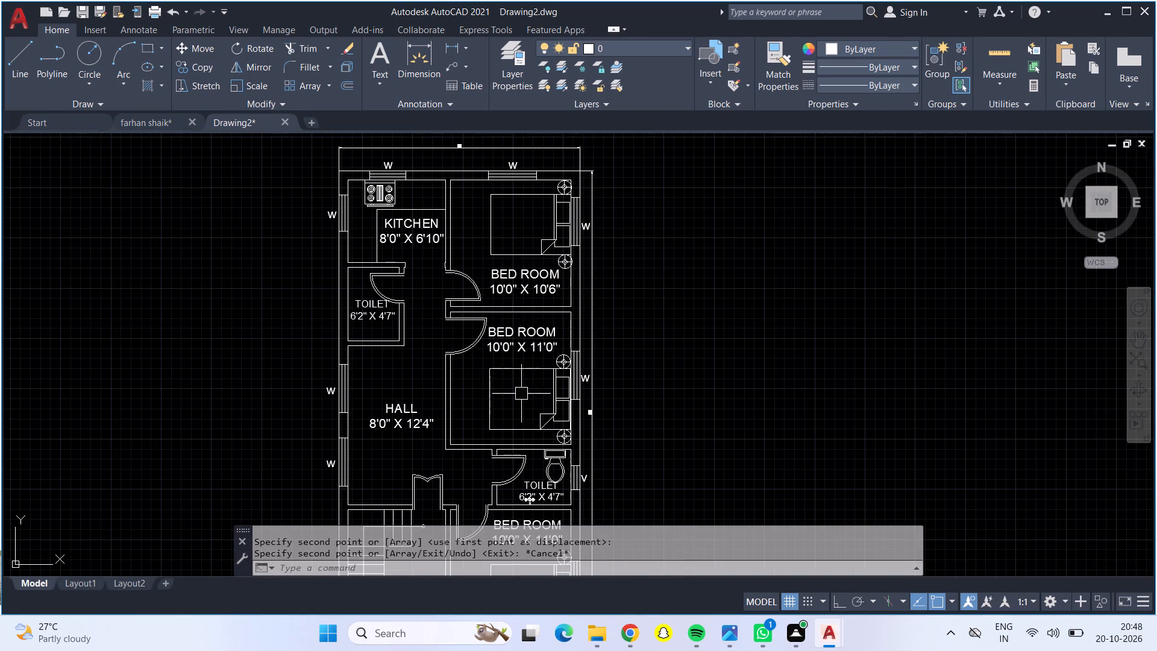
{"action": "middle_click_drag", "start_coordinate": [523, 394], "coordinate": [481, 236]}
{"action": "scroll", "coordinate": [500, 338], "scroll_direction": "up", "scroll_amount": 4}
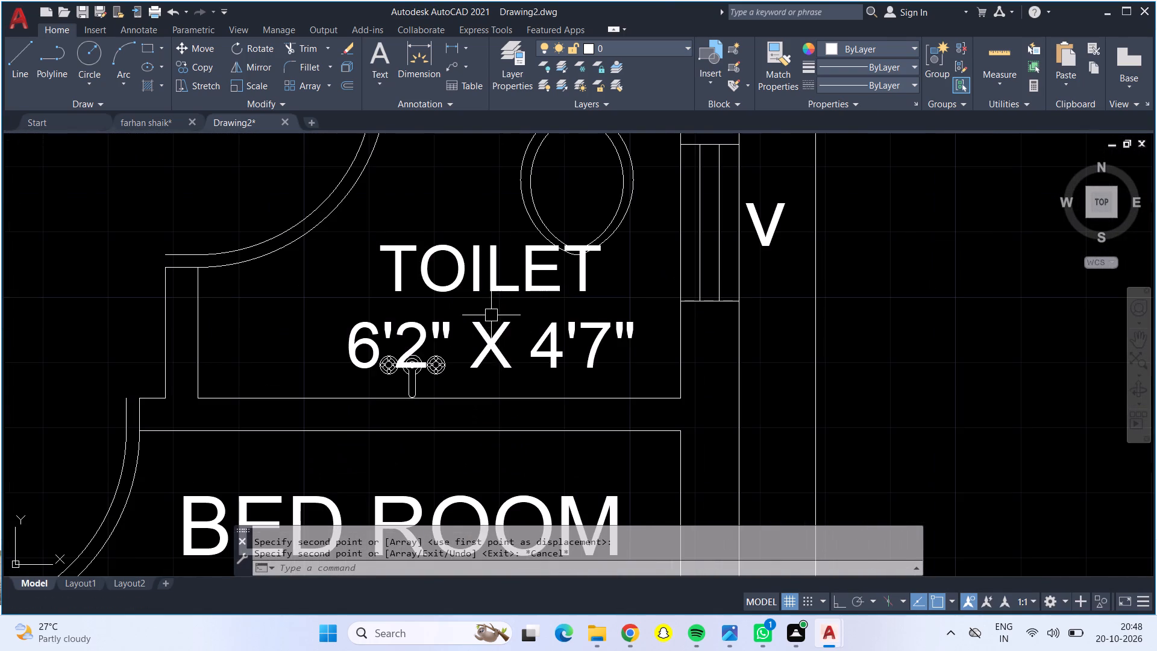
{"action": "left_click", "coordinate": [489, 280]}
{"action": "left_click", "coordinate": [195, 47]}
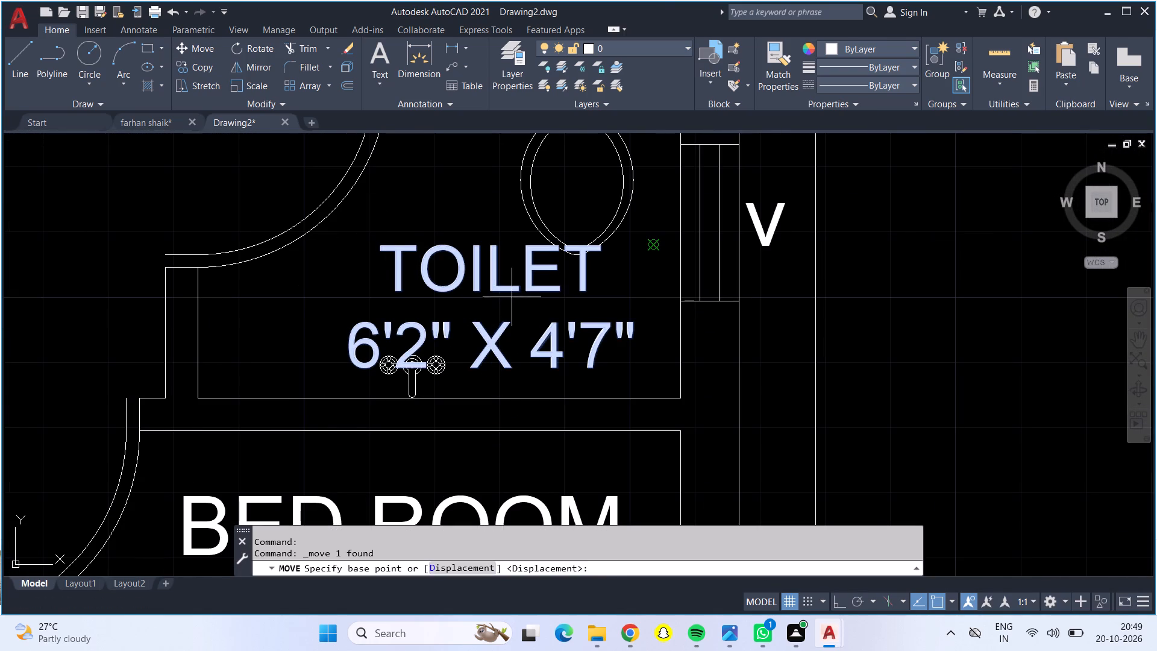
{"action": "left_click_drag", "start_coordinate": [513, 298], "coordinate": [494, 297]}
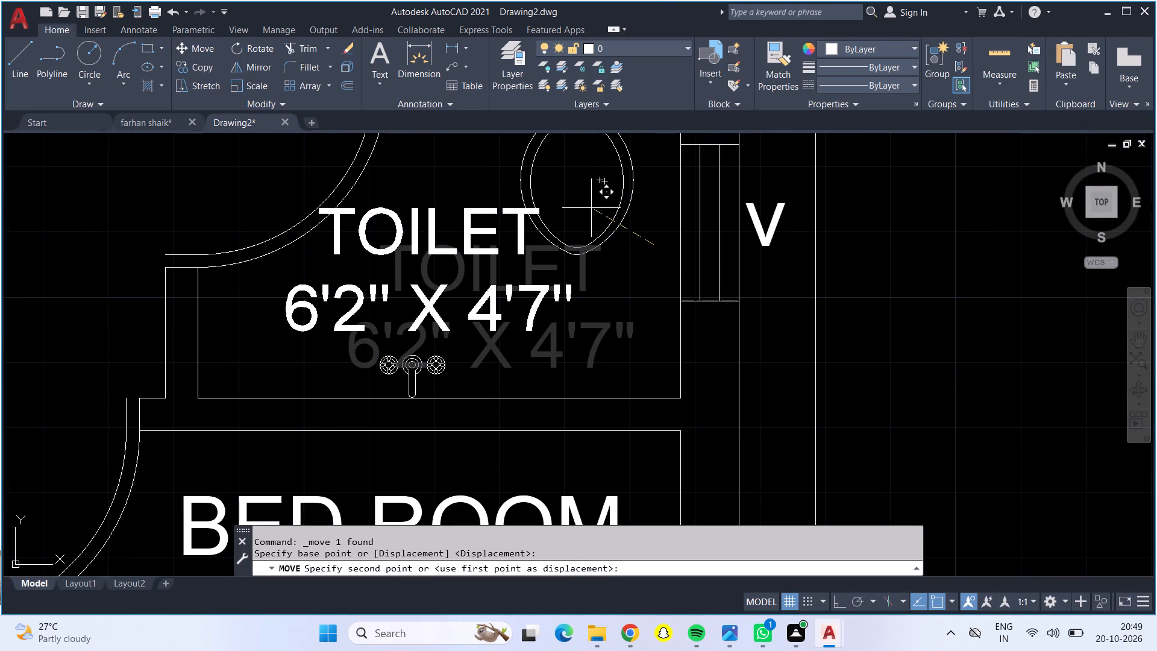
{"action": "left_click", "coordinate": [586, 221]}
Open the copied TOILET label in the small room below the kitchen and clear its name and size text.
{"action": "scroll", "coordinate": [504, 222], "scroll_direction": "down", "scroll_amount": 3}
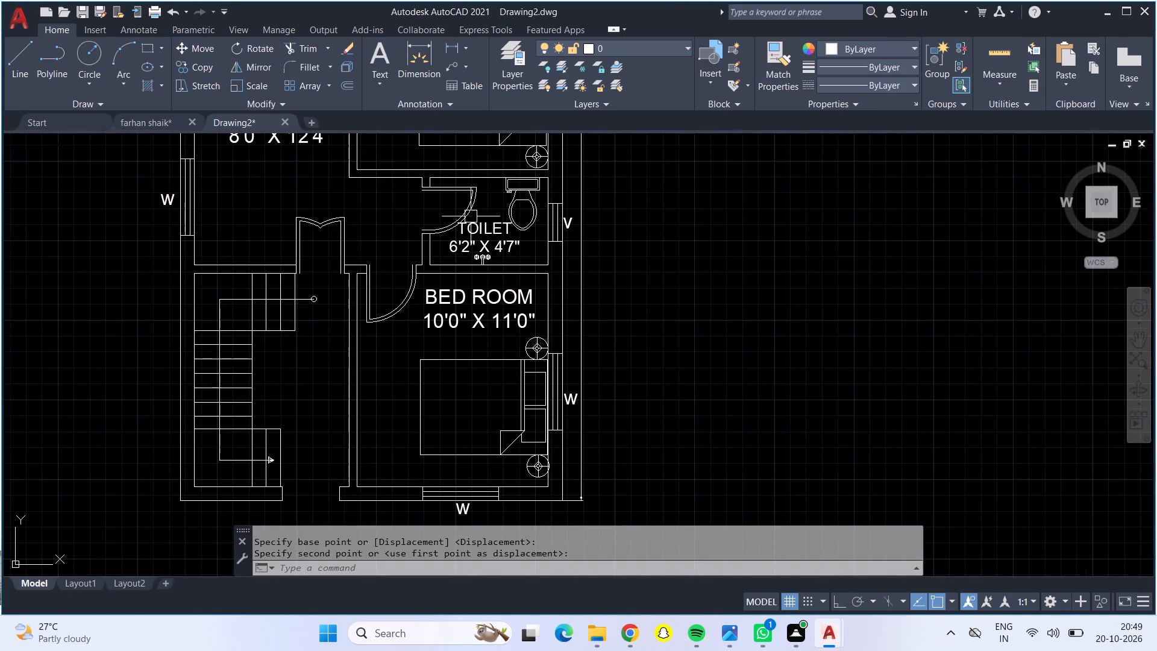
{"action": "middle_click_drag", "start_coordinate": [378, 199], "coordinate": [501, 459]}
{"action": "scroll", "coordinate": [370, 219], "scroll_direction": "up", "scroll_amount": 2}
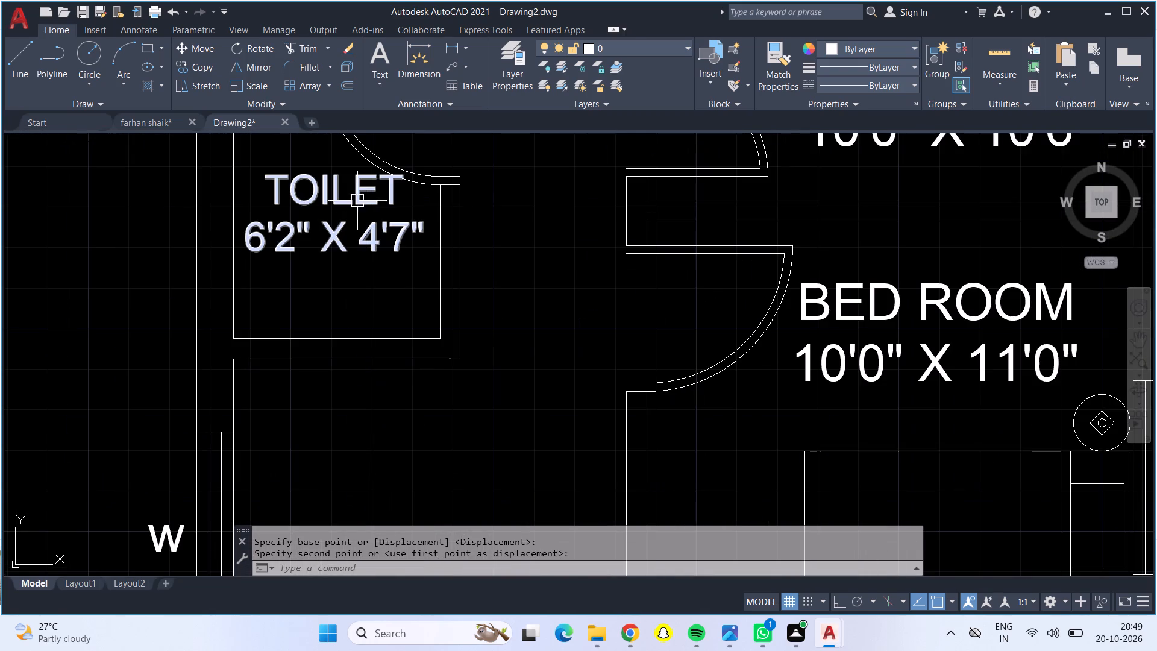
{"action": "double_click", "coordinate": [356, 198]}
{"action": "left_click", "coordinate": [419, 242]}
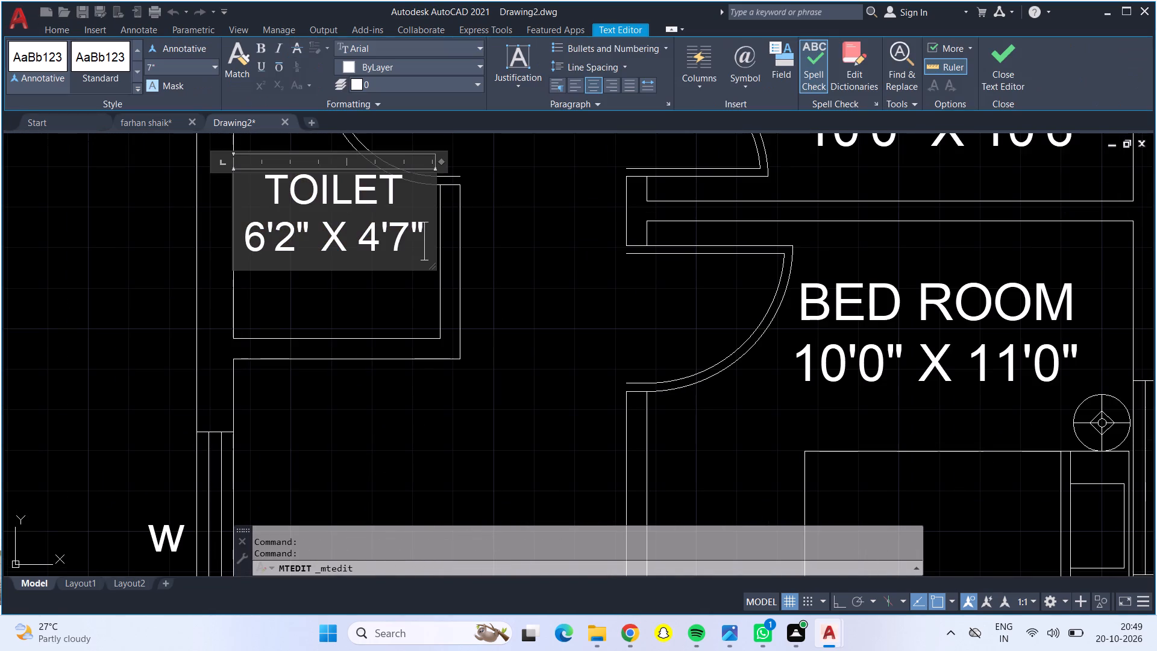
{"action": "key", "text": "BackSpace"}
{"action": "key", "text": "BackSpace"}
{"action": "key", "text": "BackSpace"}
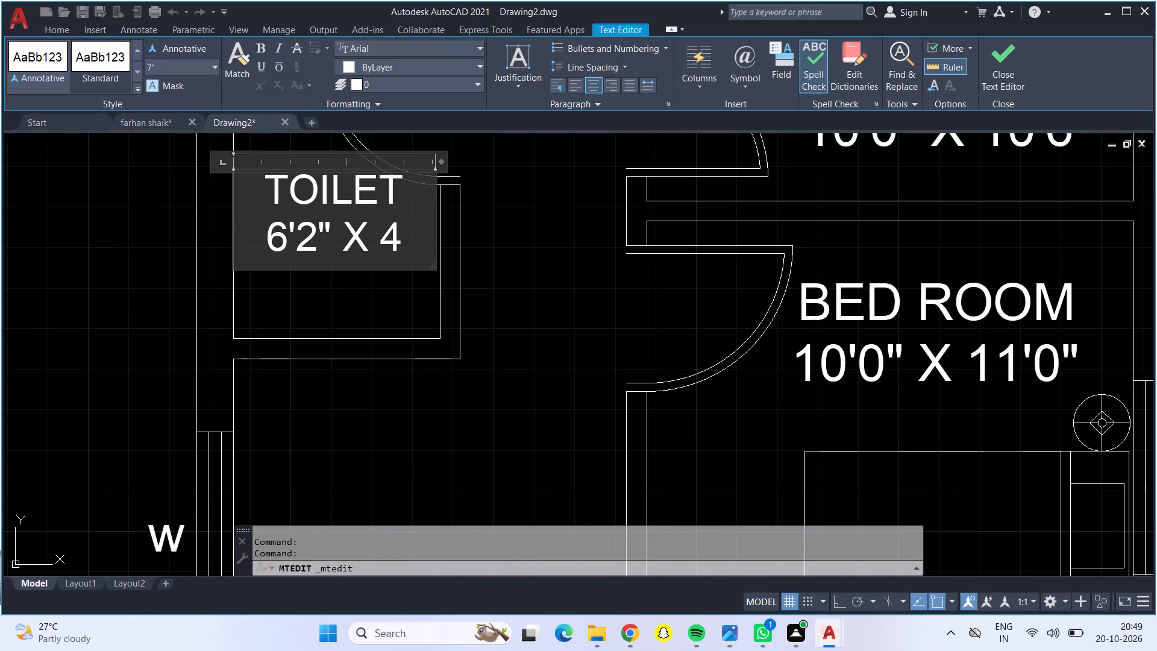
{"action": "key", "text": "BackSpace"}
{"action": "key", "text": "BackSpace"}
{"action": "key", "text": "BackSpace"}
{"action": "key", "text": "BackSpace"}
{"action": "key", "text": "BackSpace"}
{"action": "key", "text": "BackSpace"}
{"action": "key", "text": "BackSpace"}
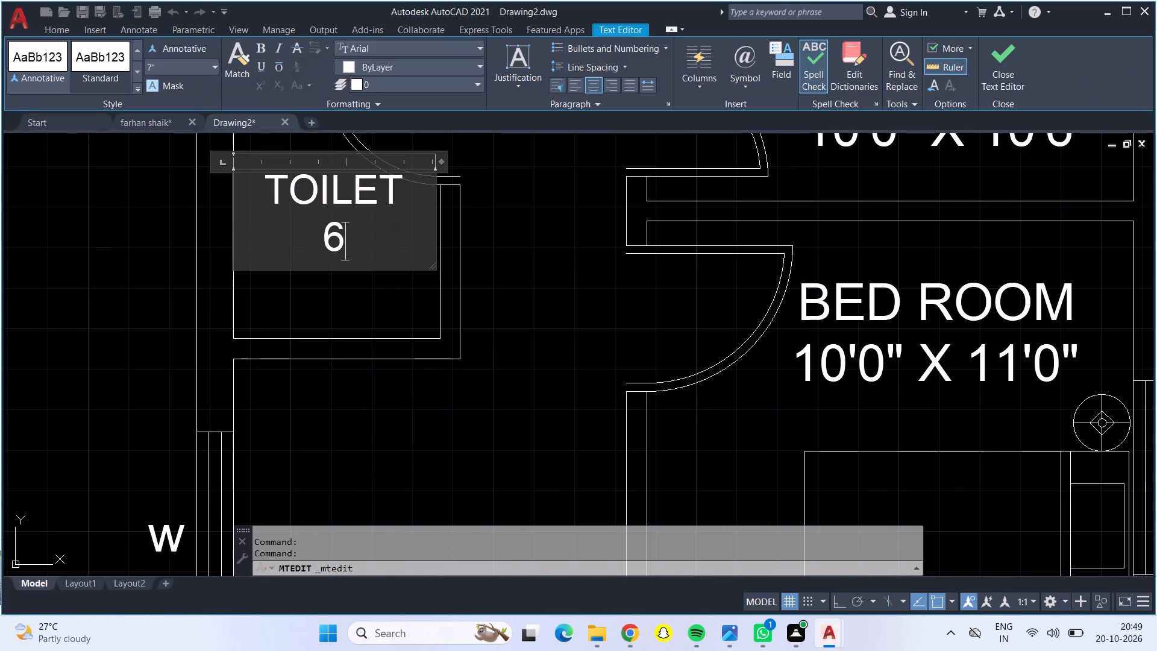
{"action": "key", "text": "BackSpace"}
{"action": "key", "text": "BackSpace"}
{"action": "key", "text": "BackSpace"}
{"action": "key", "text": "shift+BackSpace"}
{"action": "key", "text": "shift+BackSpace"}
{"action": "key", "text": "shift+BackSpace"}
{"action": "key", "text": "BackSpace"}
{"action": "key", "text": "BackSpace"}
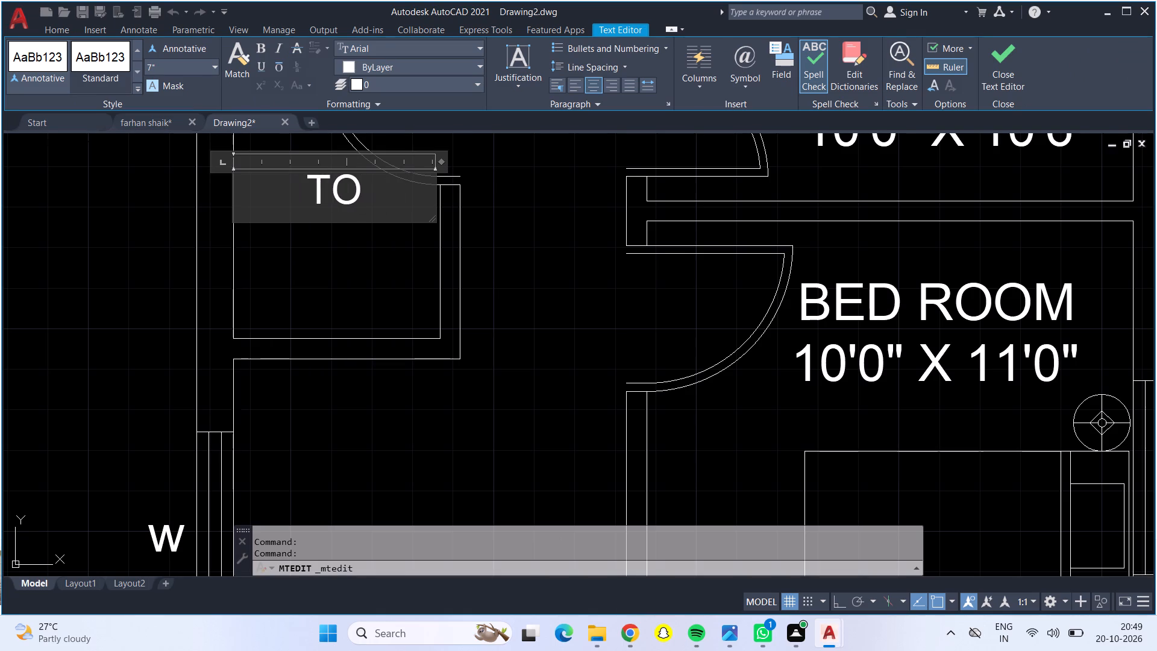
{"action": "key", "text": "BackSpace"}
Enter STORE with the size line 4'3" X 6'11" in the small room's label and finish editing.
{"action": "key", "text": "shift+s"}
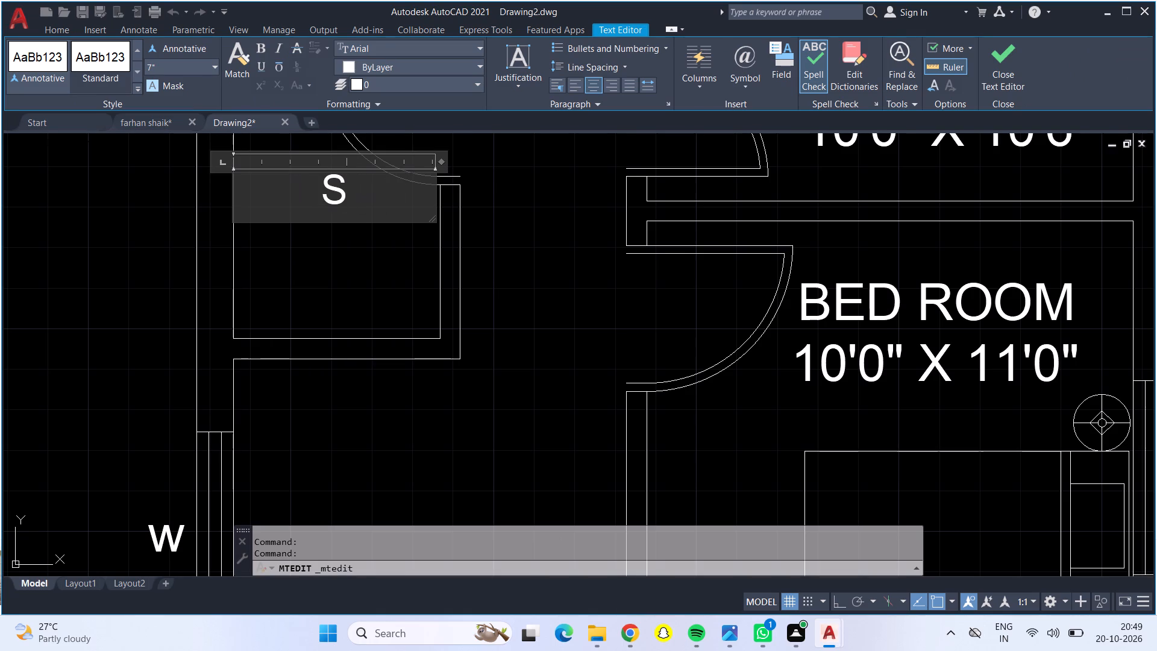
{"action": "type", "text": "TO"}
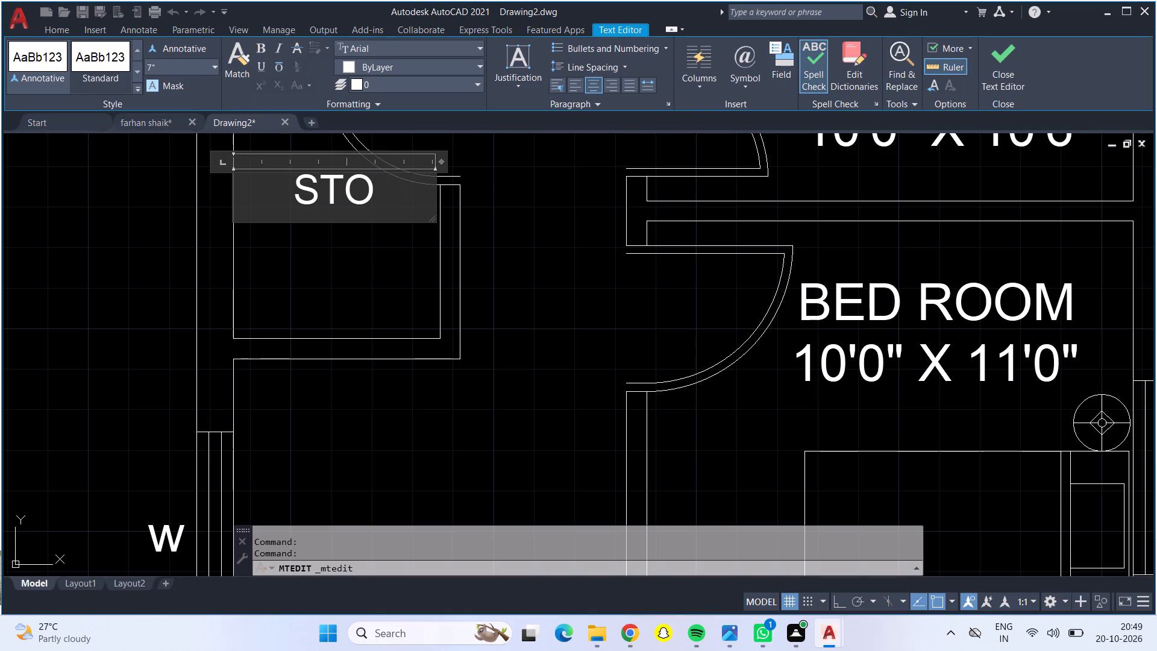
{"action": "key", "text": "r"}
{"action": "key", "text": "shift+BackSpace"}
{"action": "key", "text": "shift+r"}
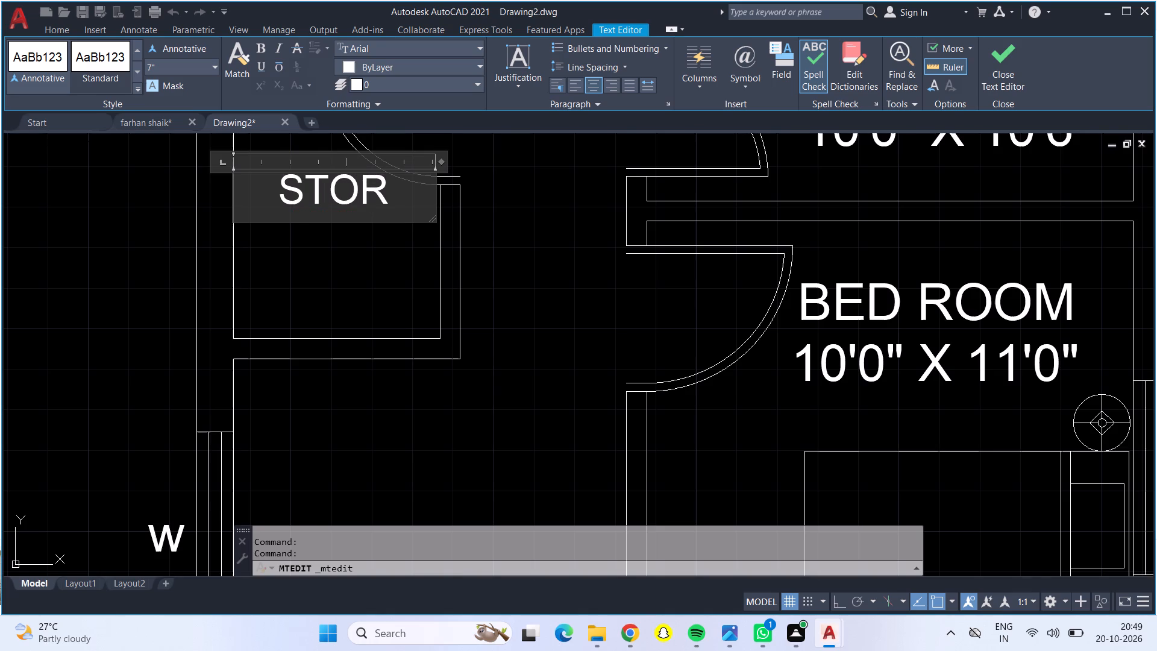
{"action": "key", "text": "shift+e"}
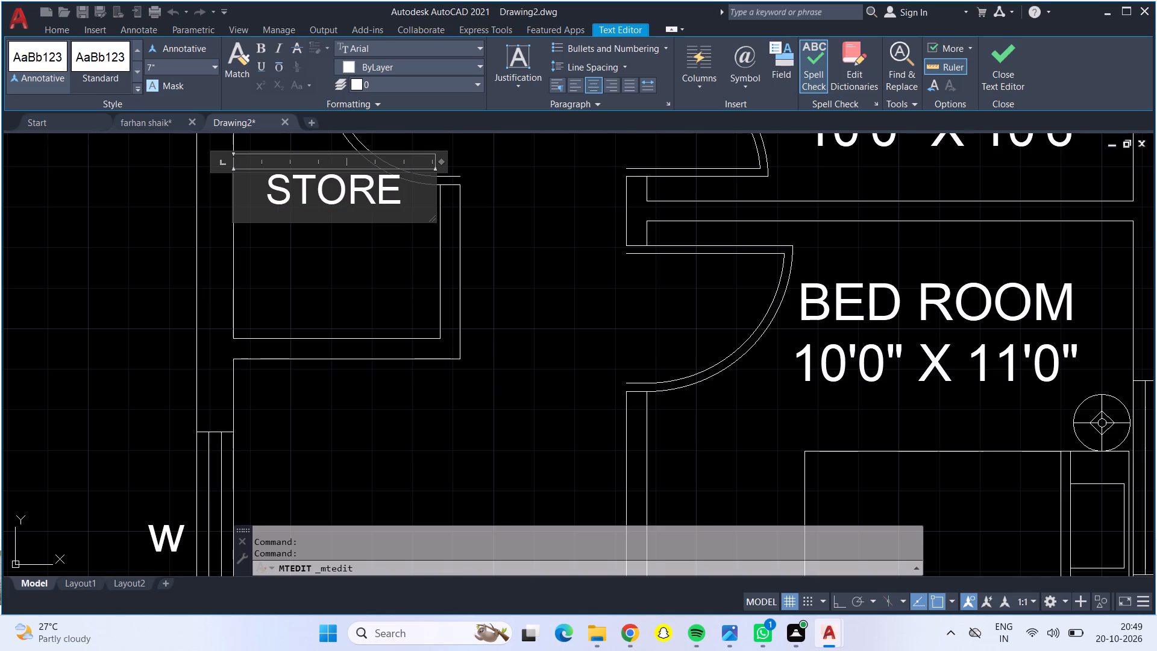
{"action": "key", "text": "Return"}
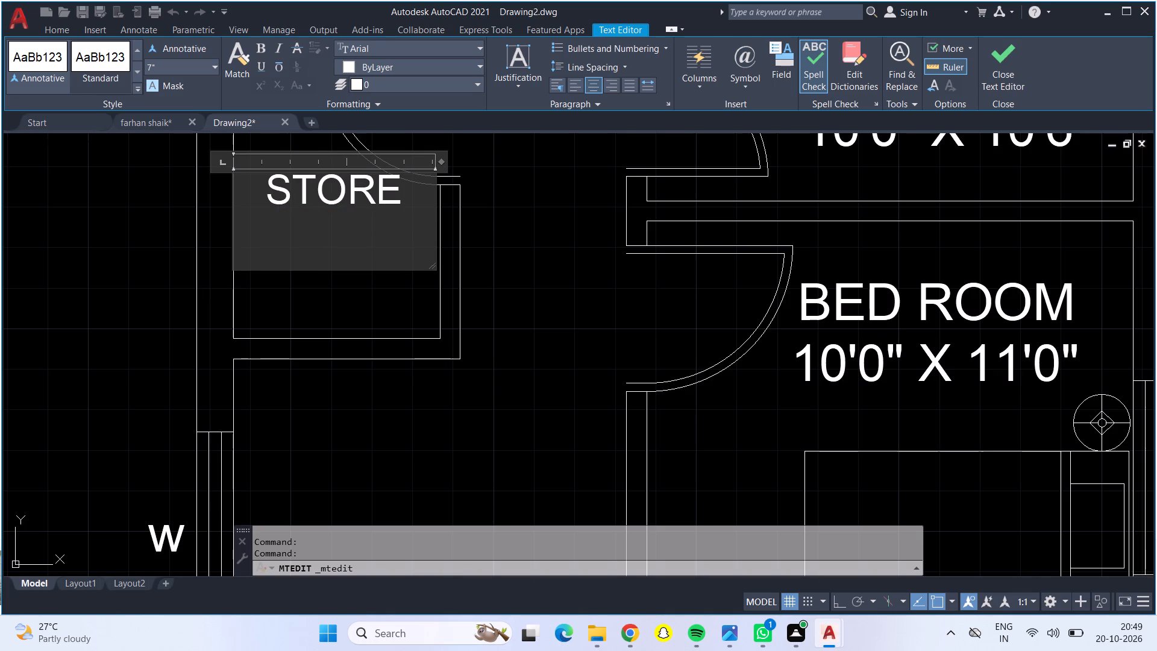
{"action": "type", "text": "4'"}
{"action": "type", "text": "3\" X"}
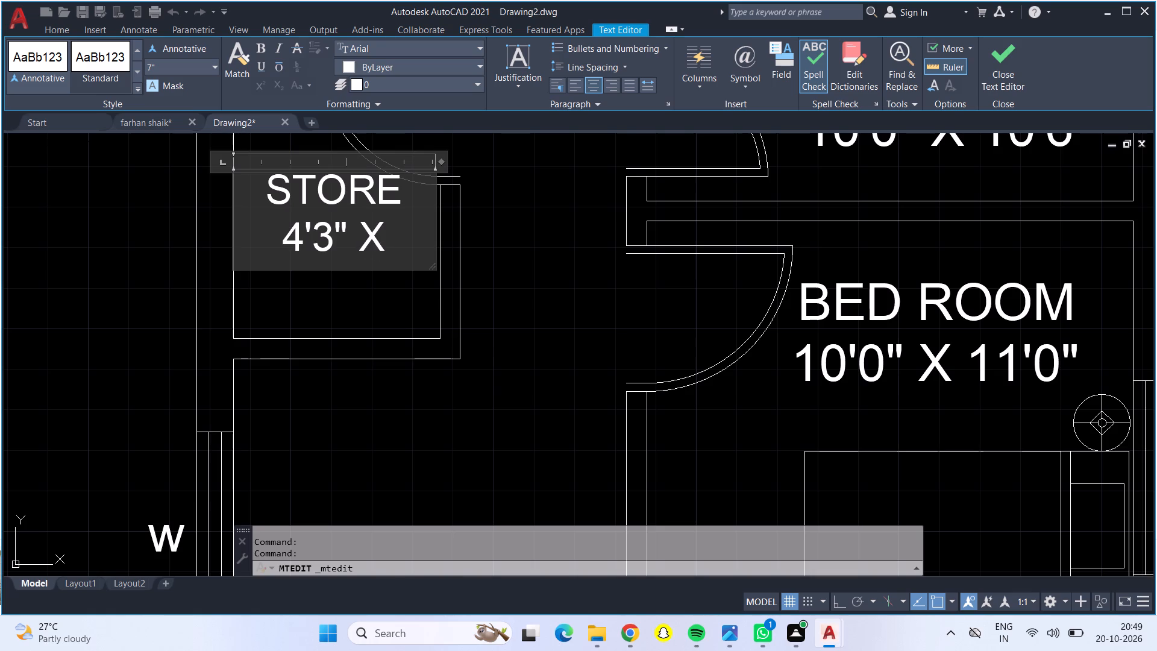
{"action": "key", "text": "space"}
{"action": "type", "text": "6'11\""}
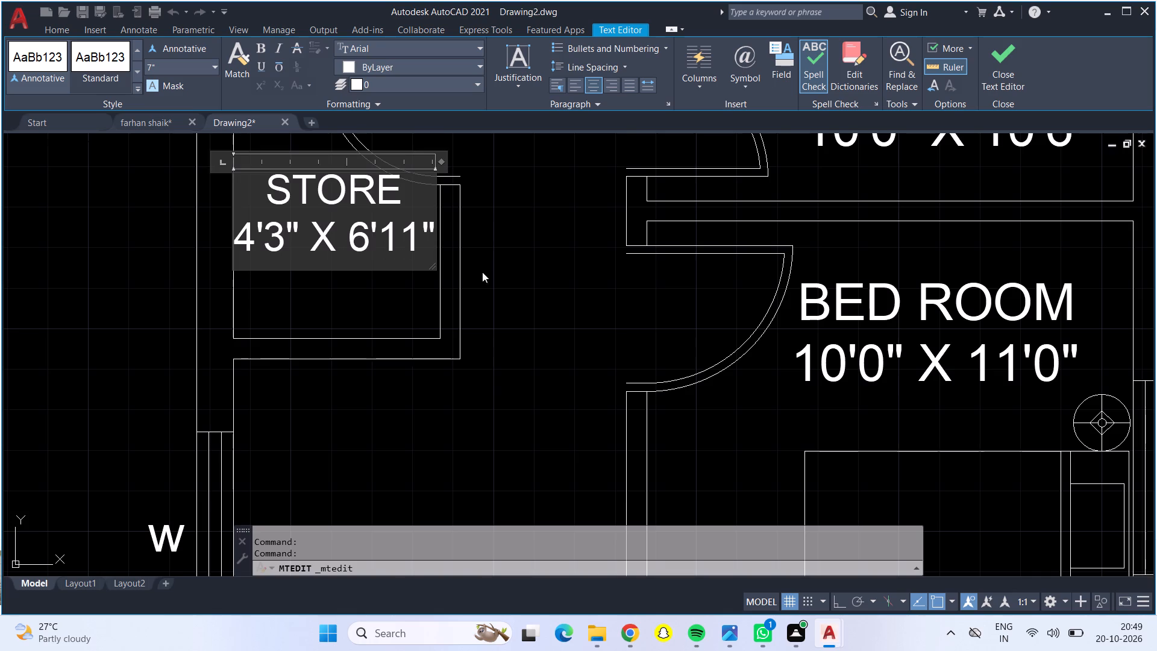
{"action": "left_click", "coordinate": [540, 277]}
Create a multiline text box in the open area beside the stair flight, with centred text 8" high.
{"action": "scroll", "coordinate": [533, 278], "scroll_direction": "down", "scroll_amount": 1}
{"action": "scroll", "coordinate": [495, 351], "scroll_direction": "down", "scroll_amount": 2}
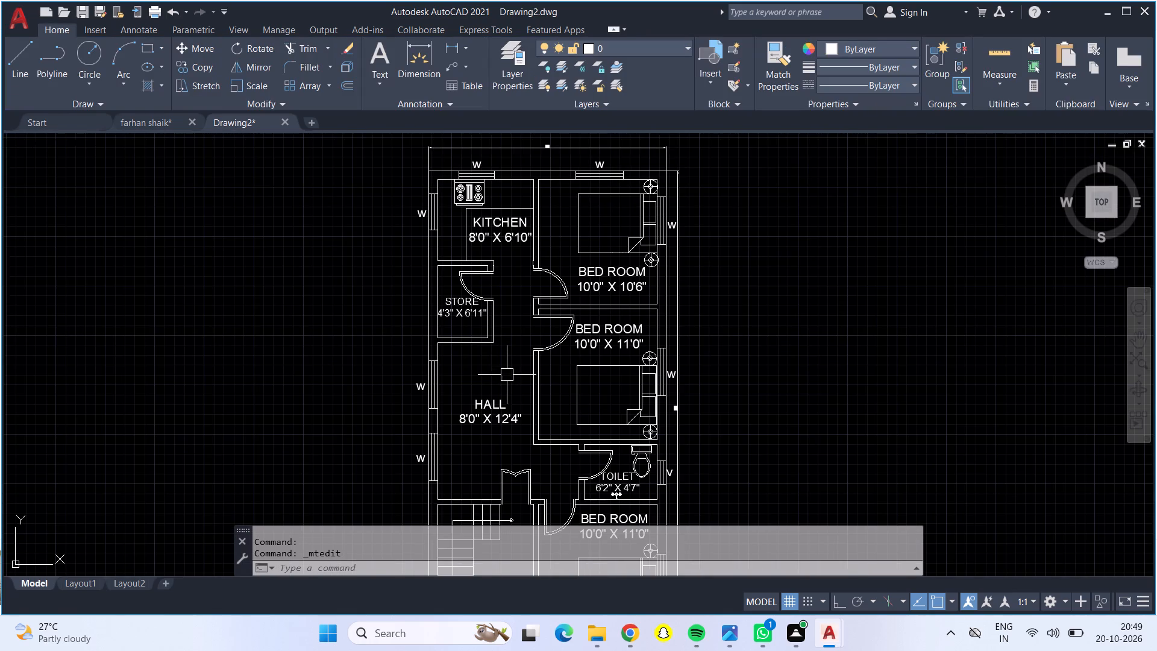
{"action": "middle_click_drag", "start_coordinate": [507, 373], "coordinate": [527, 272]}
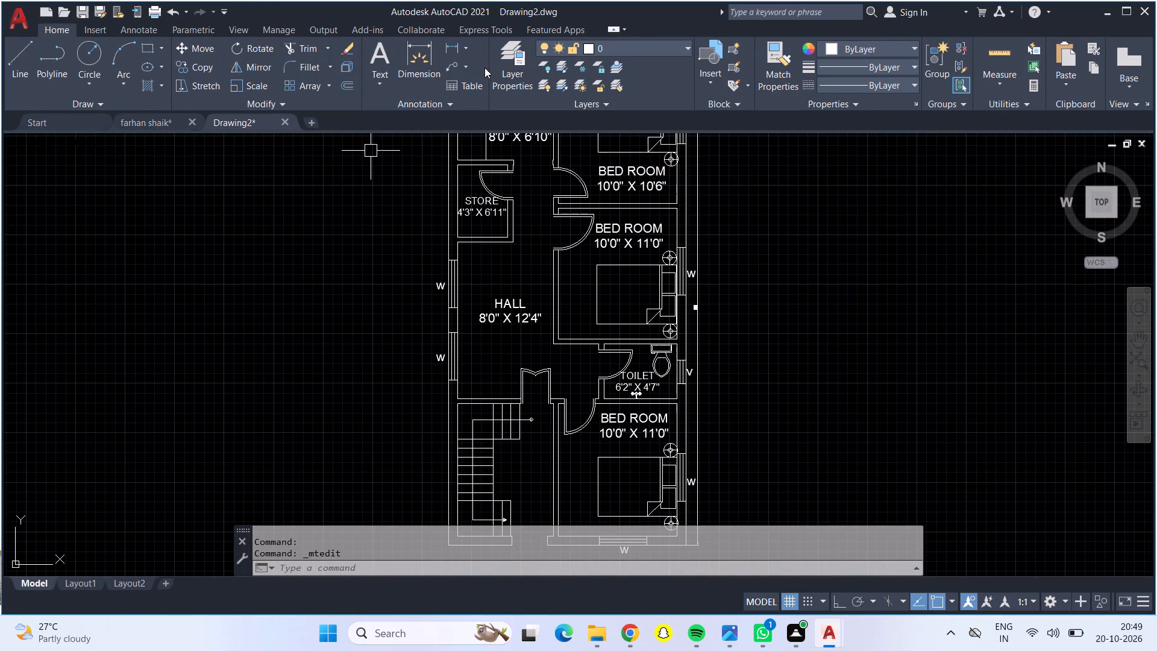
{"action": "left_click", "coordinate": [377, 60]}
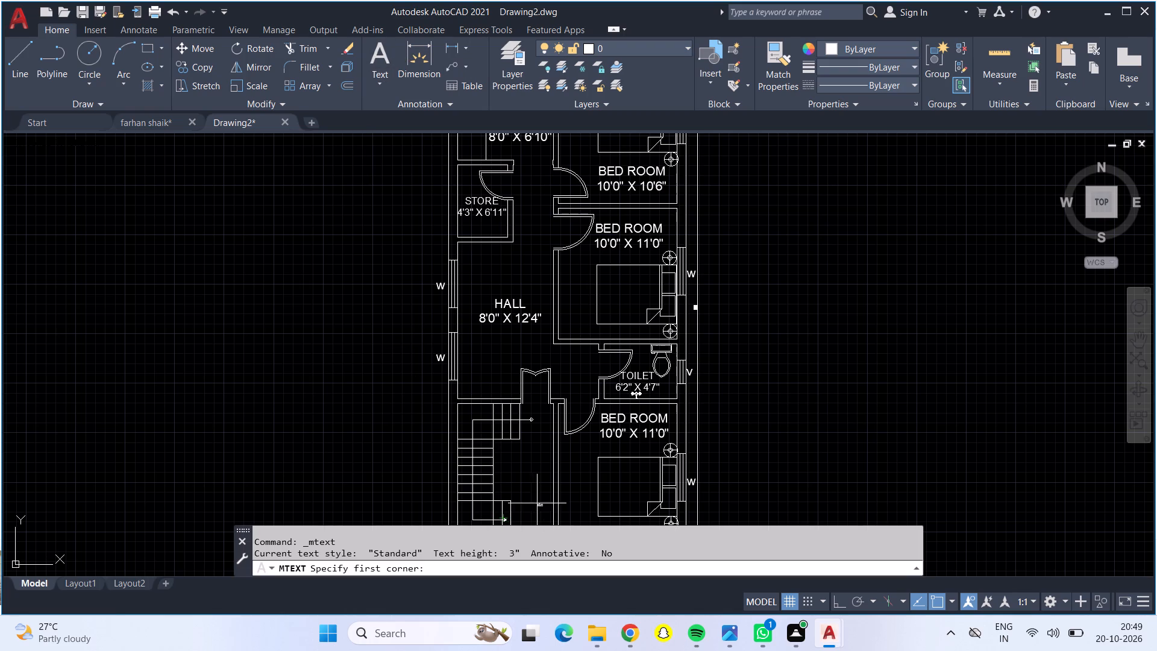
{"action": "scroll", "coordinate": [533, 487], "scroll_direction": "up", "scroll_amount": 3}
{"action": "left_click", "coordinate": [386, 363]}
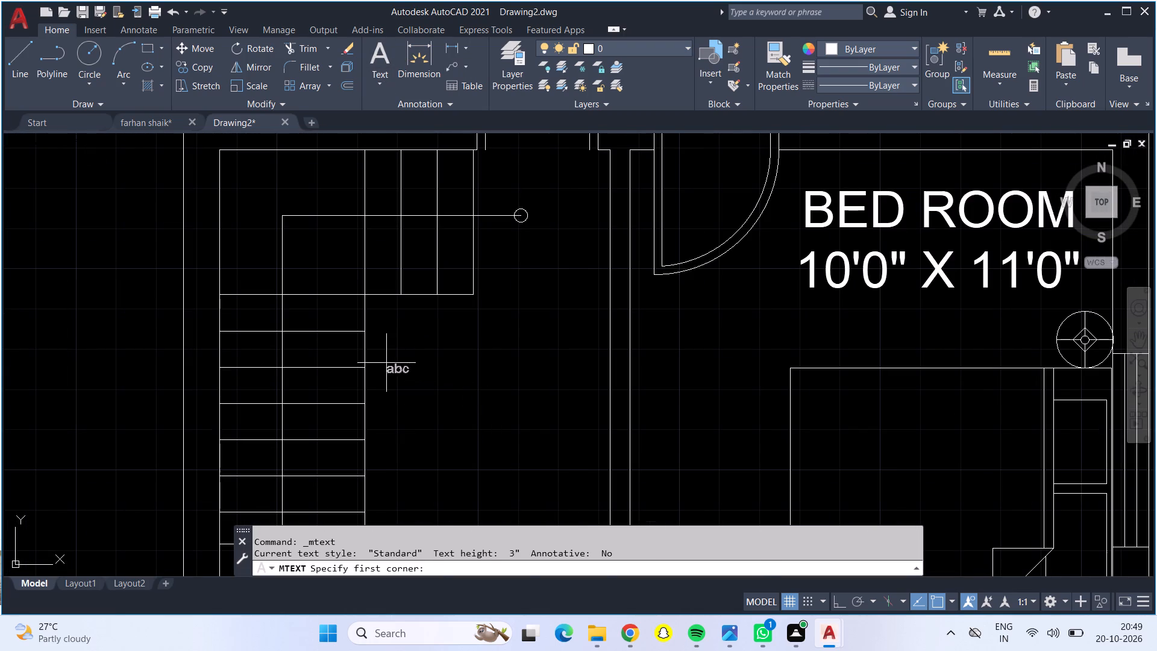
{"action": "left_click", "coordinate": [603, 457]}
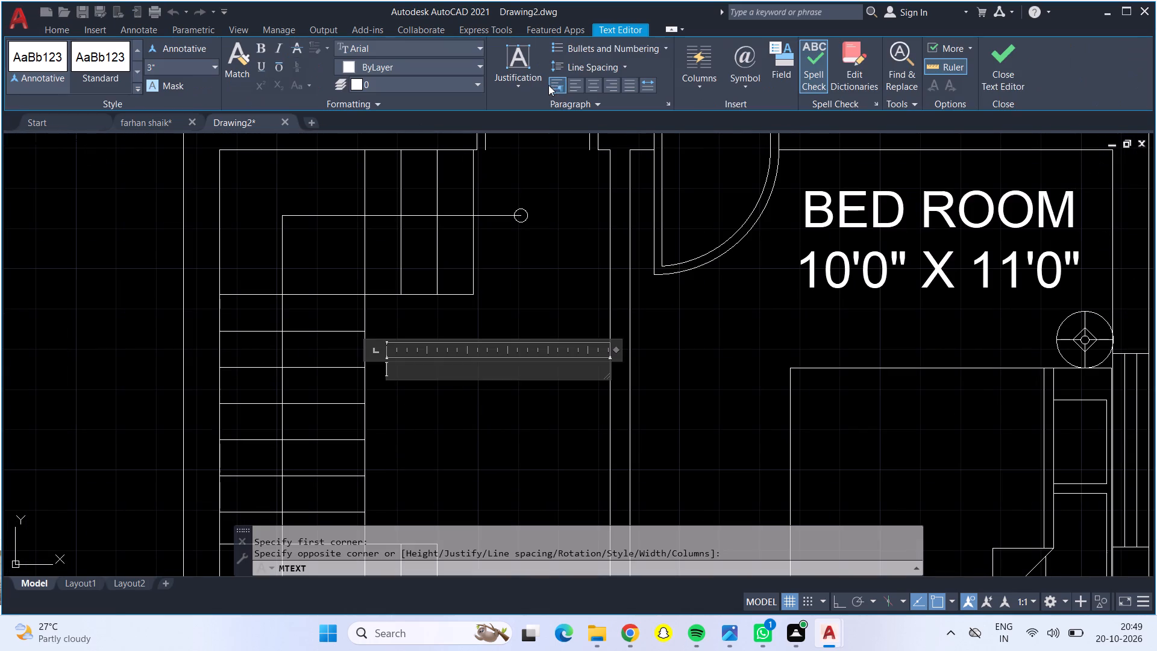
{"action": "left_click", "coordinate": [588, 88]}
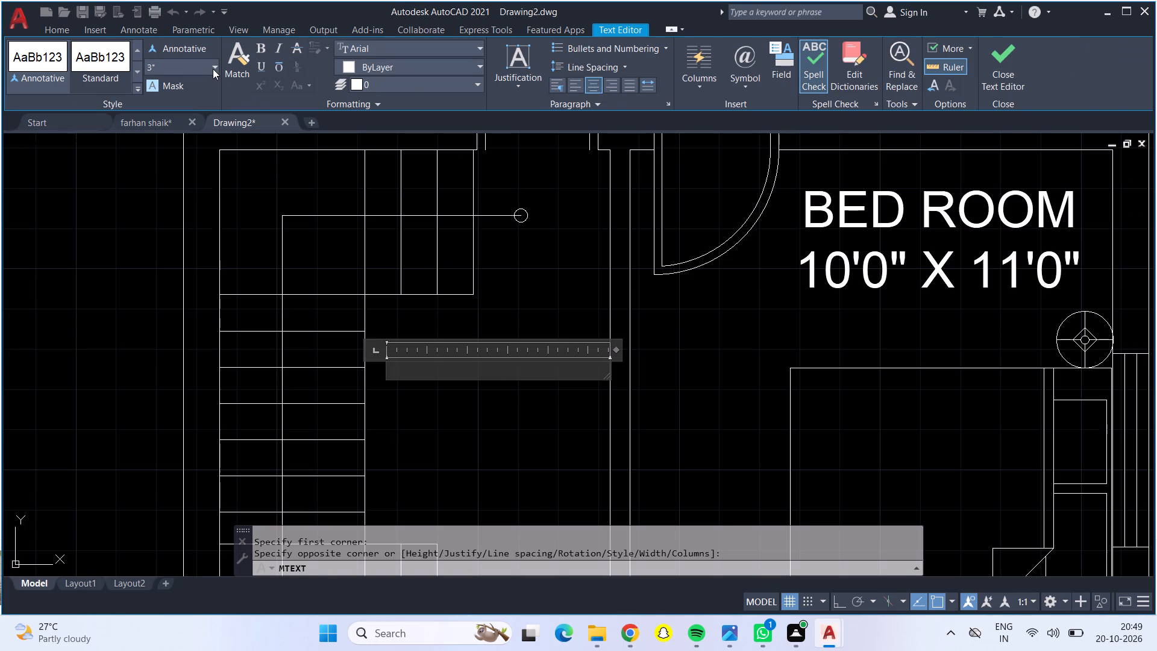
{"action": "left_click", "coordinate": [213, 69]}
{"action": "left_click", "coordinate": [200, 94]}
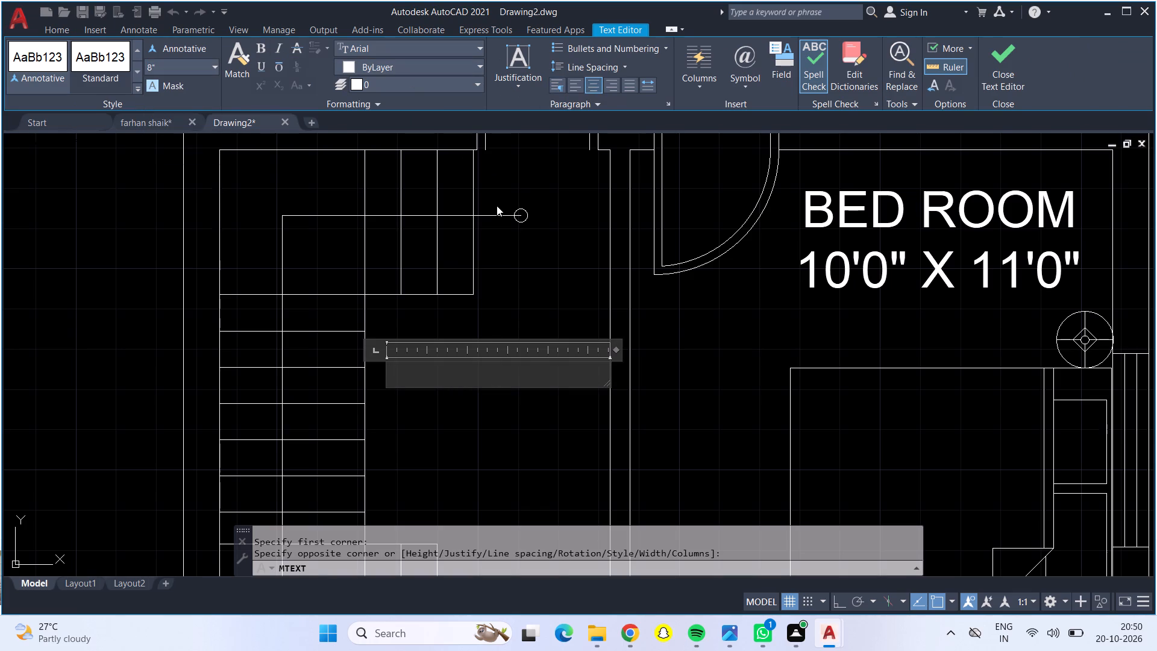
Enter STAIR with the size line 8'0" X 11'0" and finish editing the label.
{"action": "type", "text": "ST"}
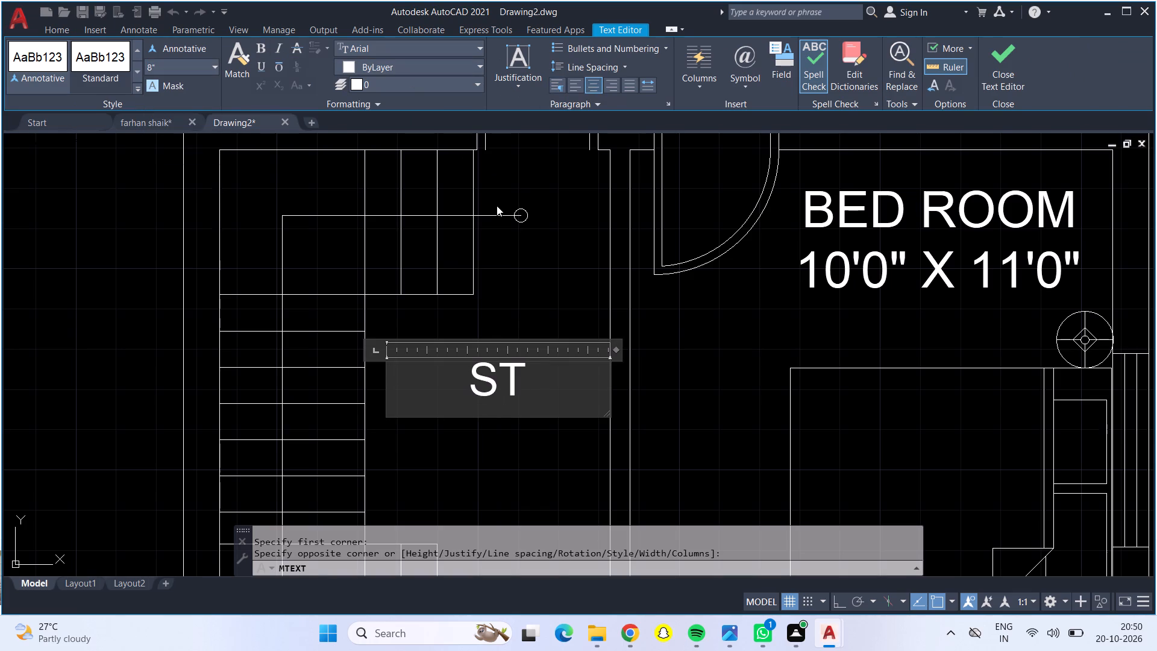
{"action": "key", "text": "shift+a"}
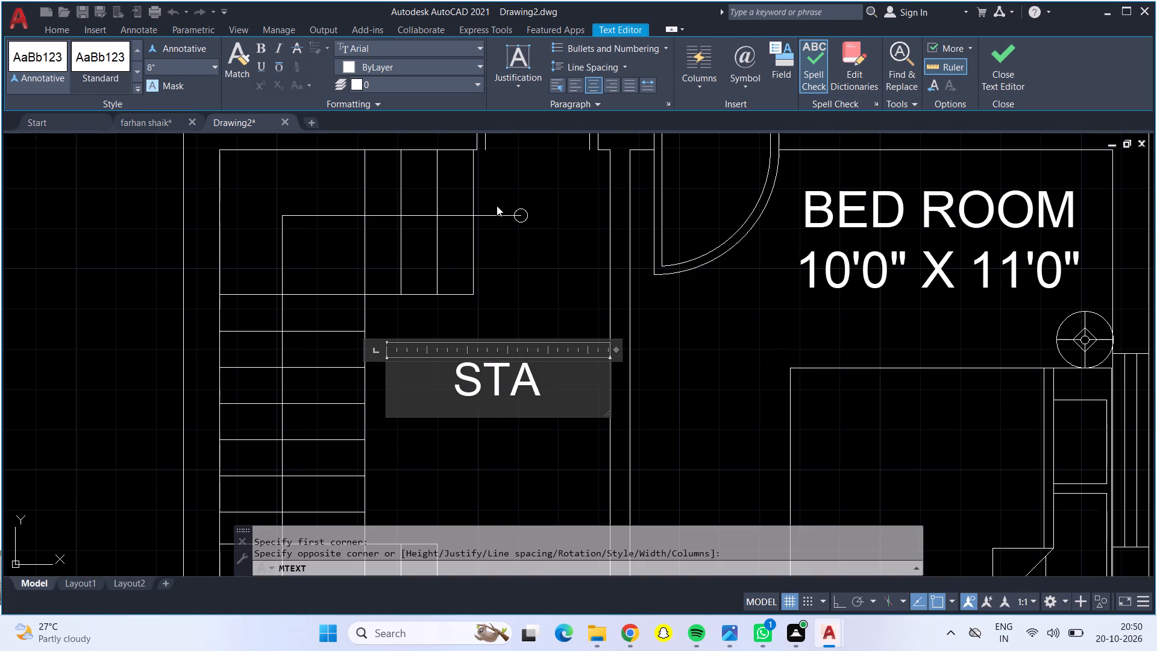
{"action": "key", "text": "shift+i"}
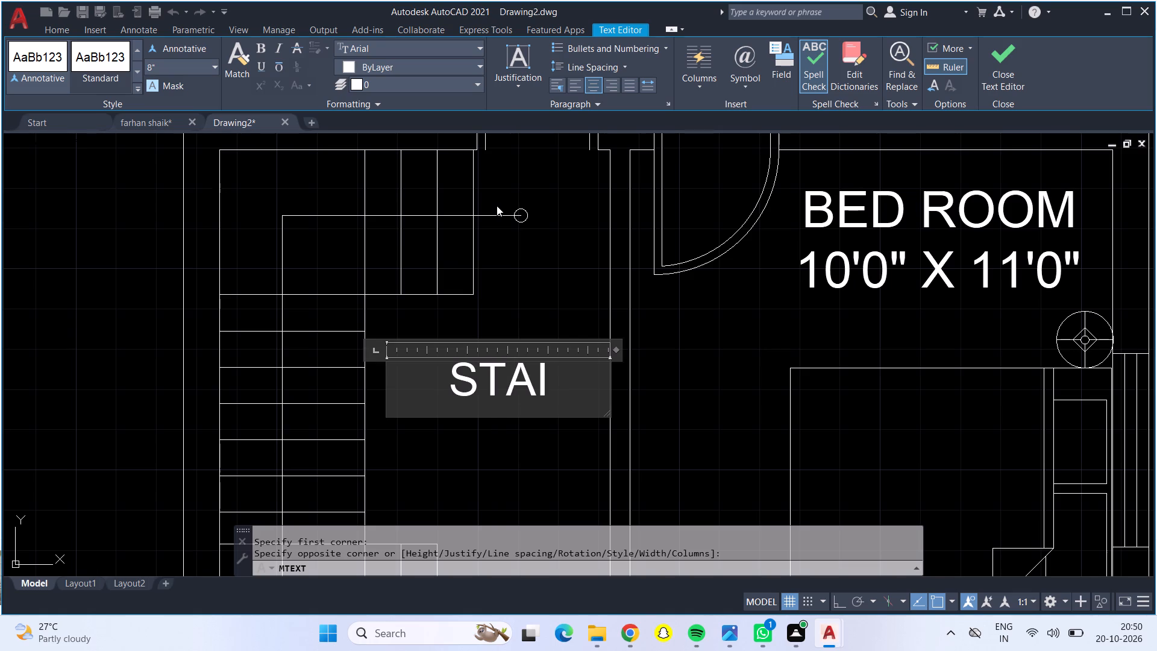
{"action": "key", "text": "shift+dollar"}
{"action": "key", "text": "shift+BackSpace"}
{"action": "key", "text": "shift+r"}
{"action": "key", "text": "Return"}
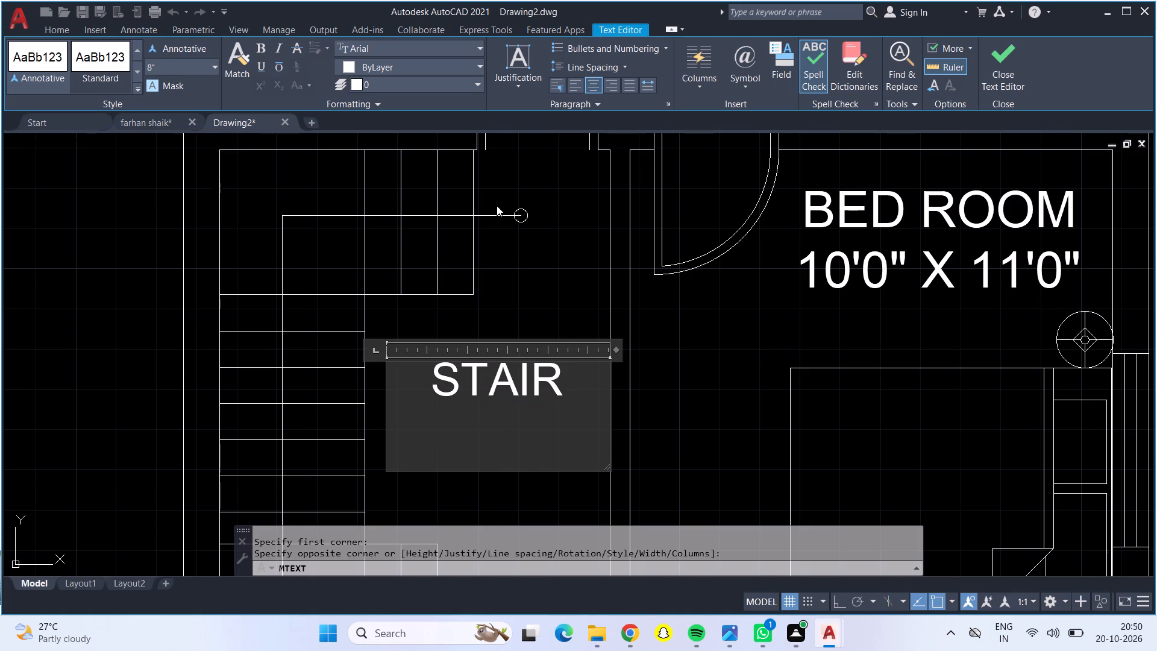
{"action": "type", "text": "8'0\" X"}
{"action": "key", "text": "space"}
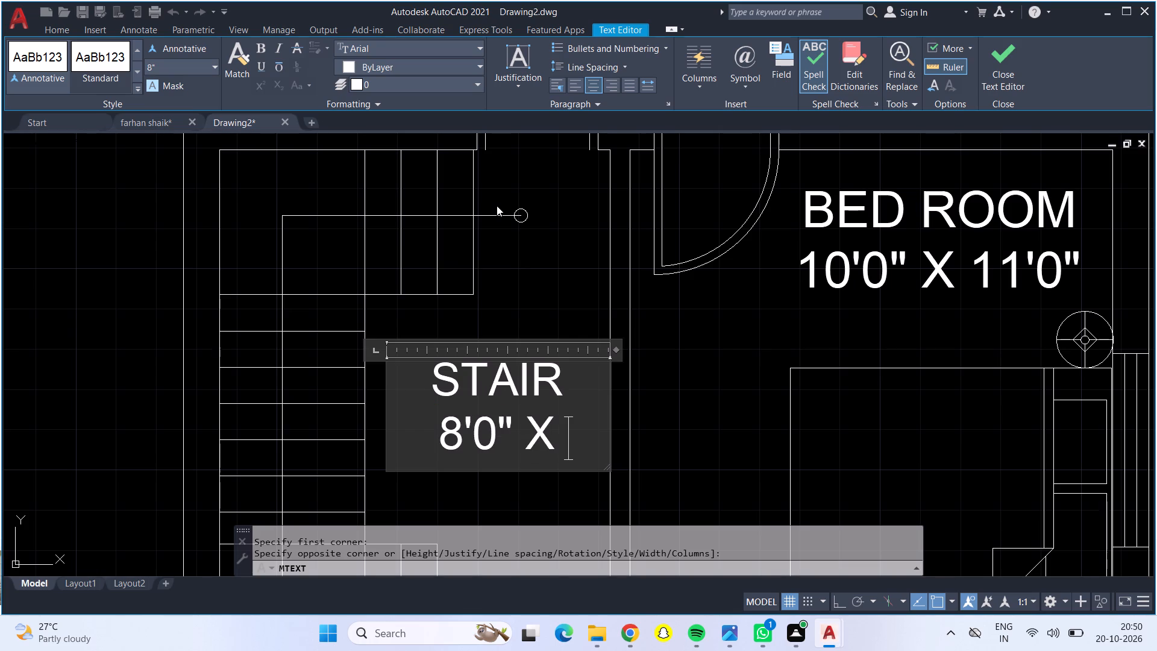
{"action": "type", "text": "11'0\""}
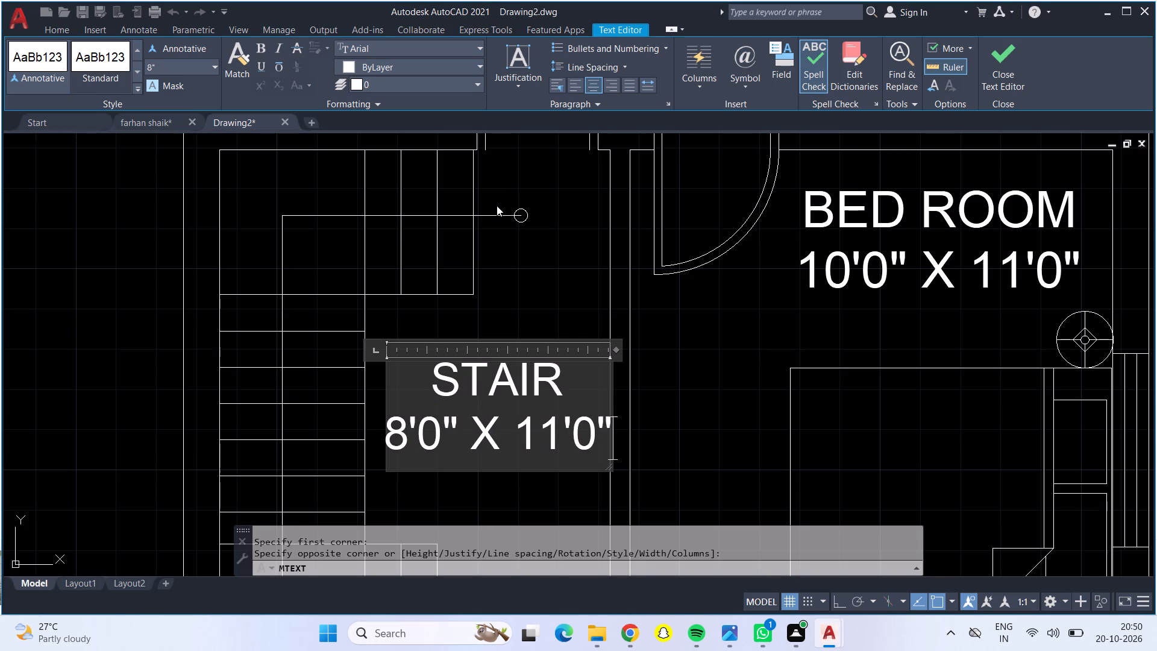
{"action": "left_click", "coordinate": [559, 300]}
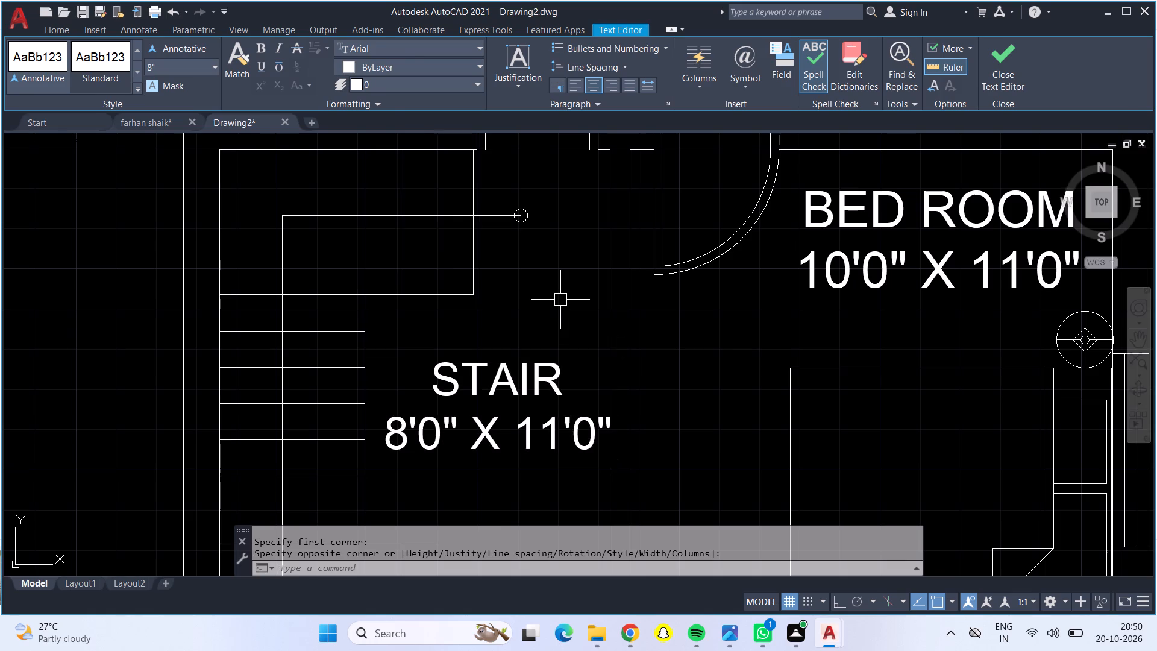
Widen the text box of the top bedroom's label beside the kitchen and change its name to BED ROOM 1.
{"action": "scroll", "coordinate": [563, 310], "scroll_direction": "down", "scroll_amount": 3}
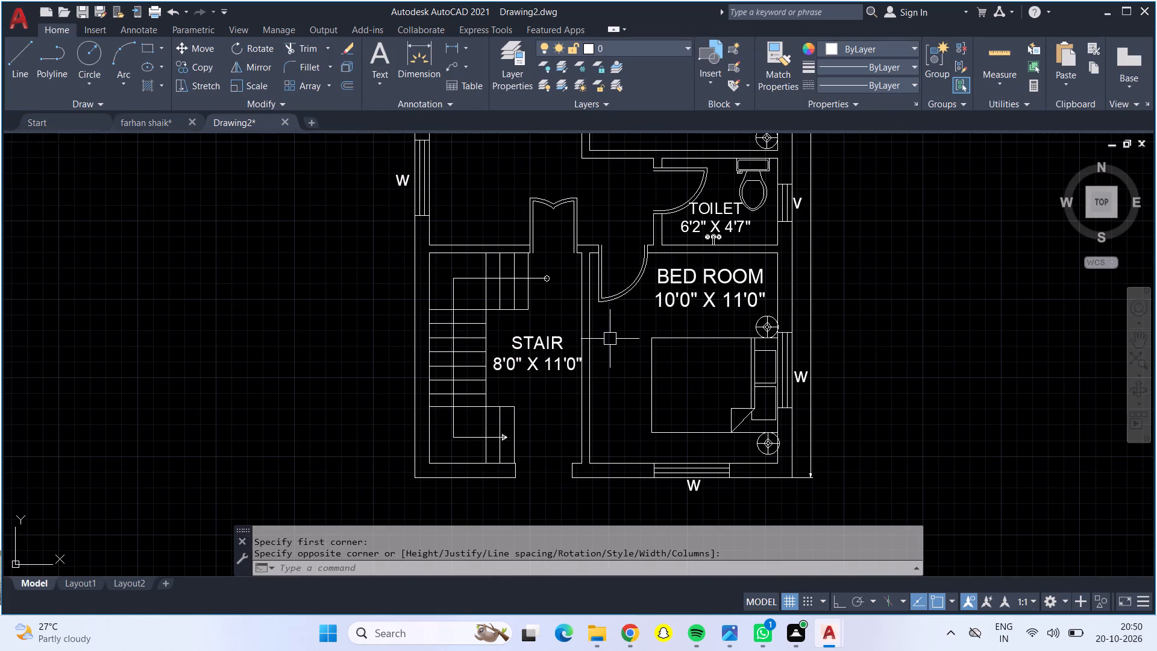
{"action": "middle_click_drag", "start_coordinate": [612, 345], "coordinate": [589, 338]}
{"action": "scroll", "coordinate": [698, 278], "scroll_direction": "down", "scroll_amount": 1}
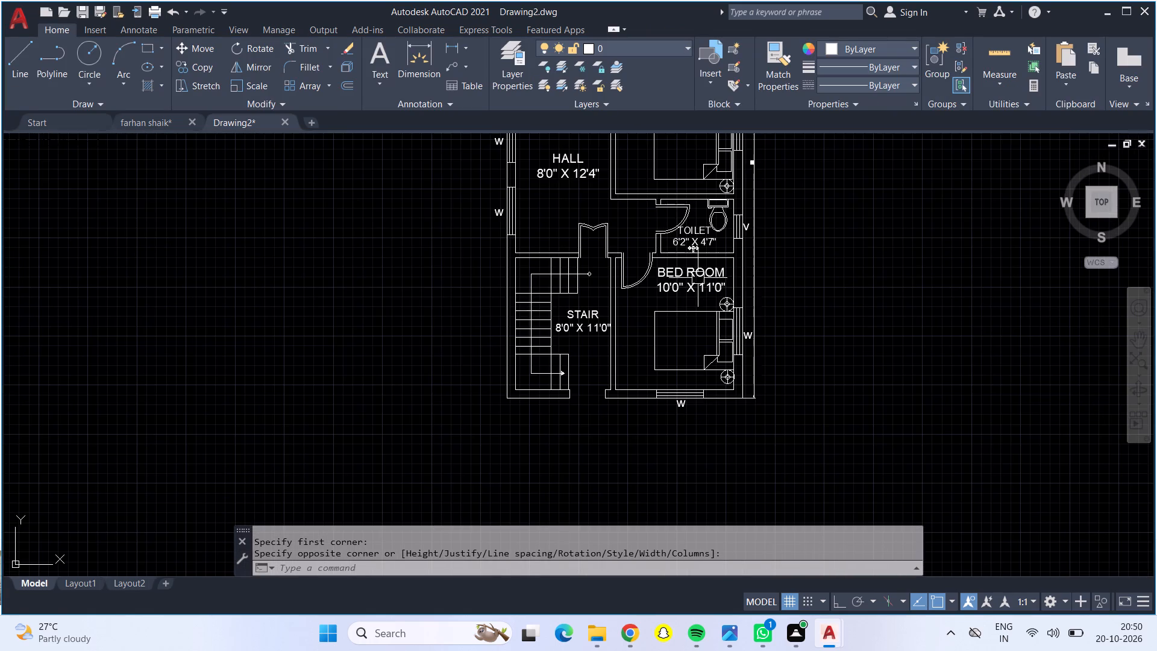
{"action": "middle_click_drag", "start_coordinate": [645, 312], "coordinate": [549, 526]}
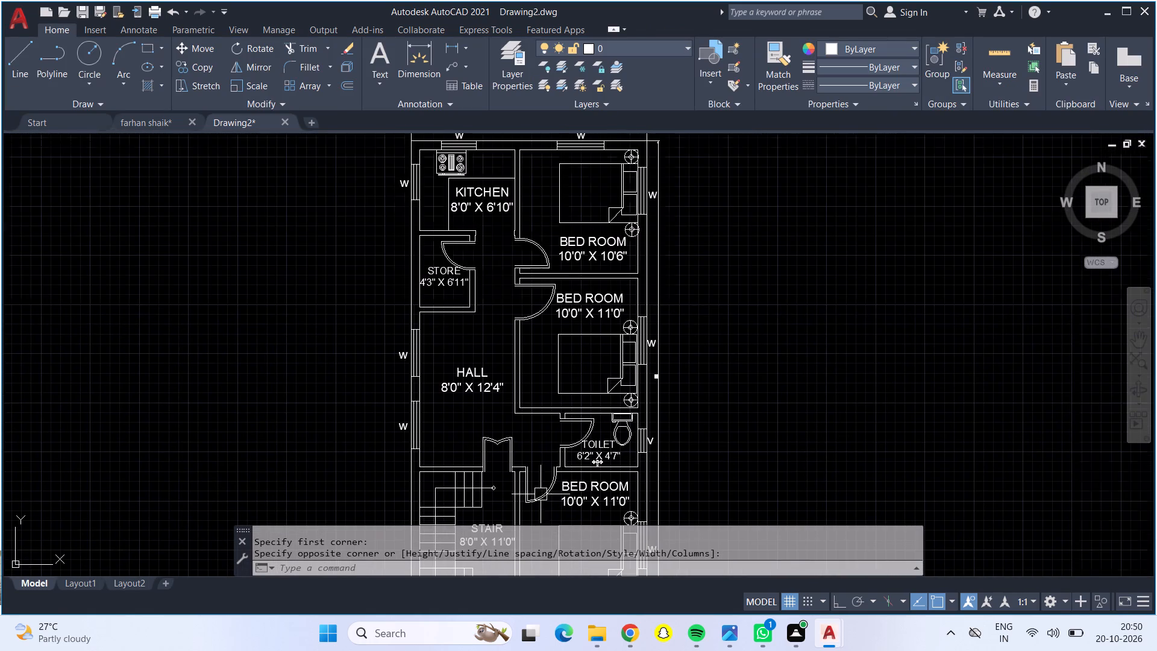
{"action": "scroll", "coordinate": [603, 268], "scroll_direction": "up", "scroll_amount": 3}
{"action": "double_click", "coordinate": [642, 169]}
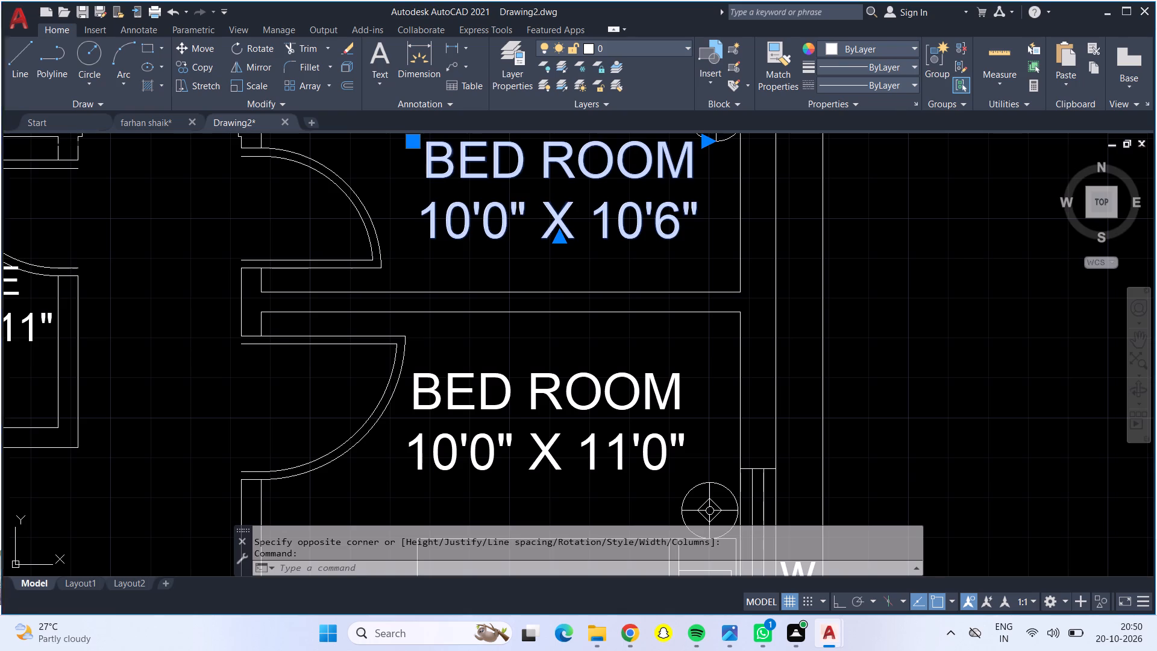
{"action": "left_click", "coordinate": [694, 172]}
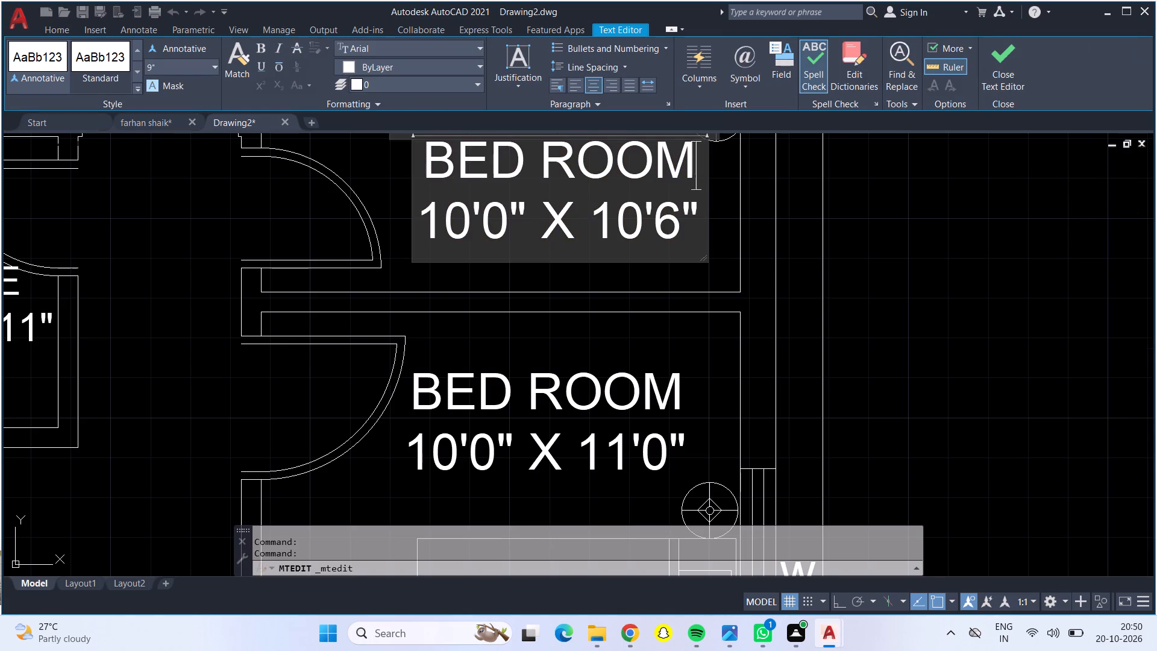
{"action": "key", "text": "space"}
{"action": "type", "text": "1"}
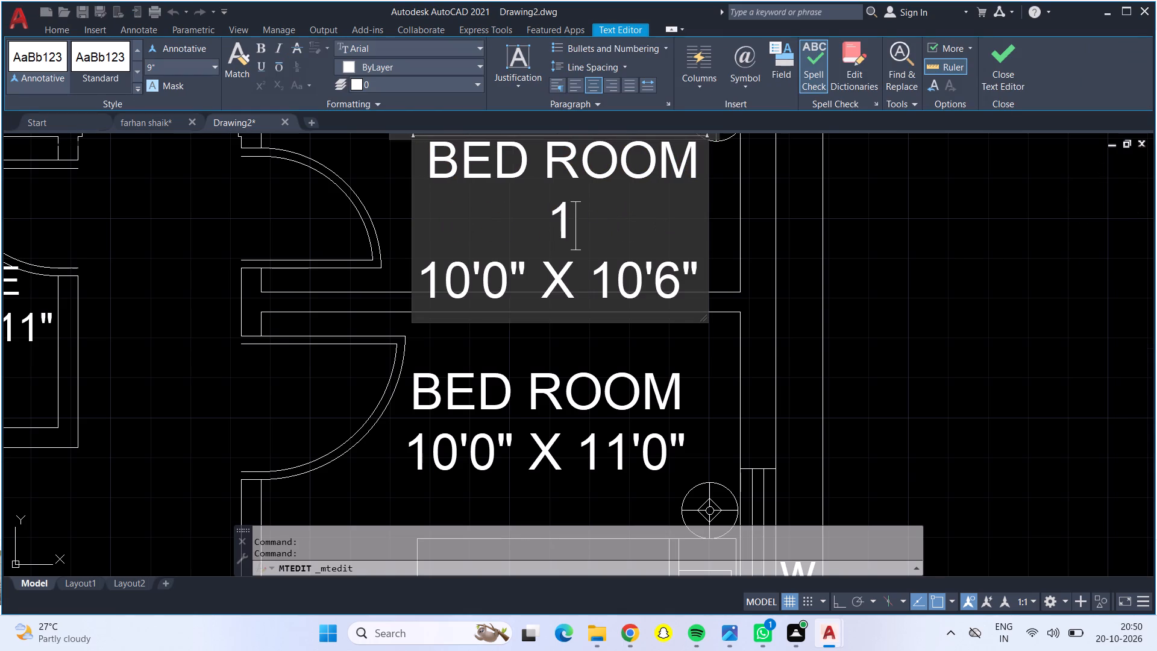
{"action": "key", "text": "BackSpace"}
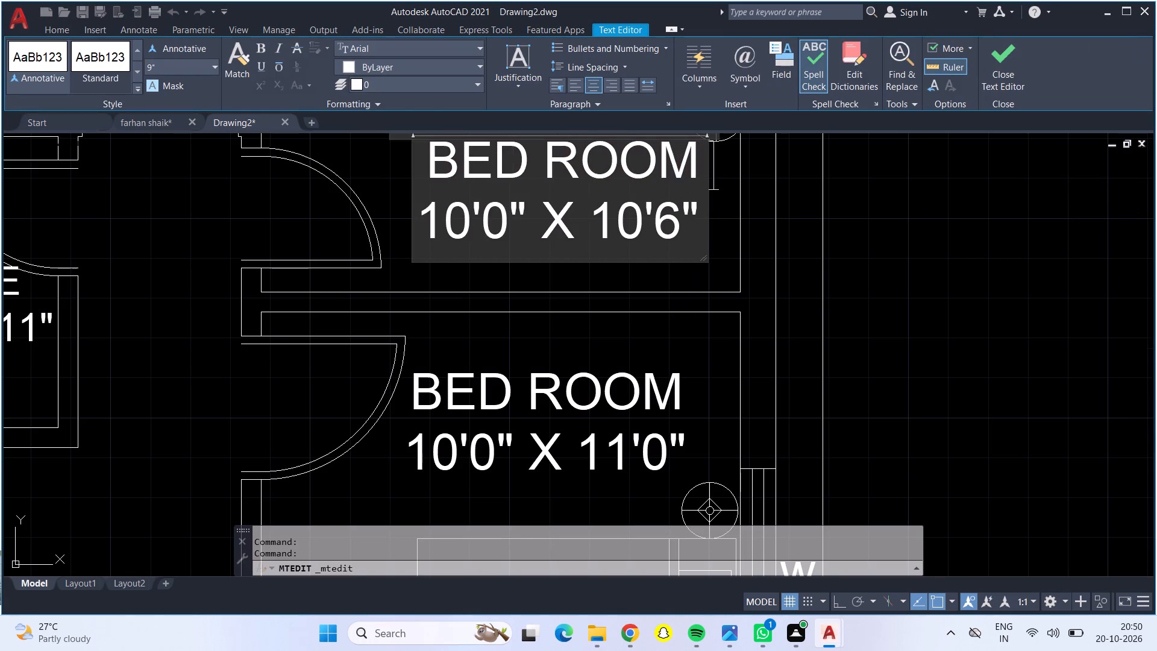
{"action": "middle_click_drag", "start_coordinate": [838, 192], "coordinate": [814, 409]}
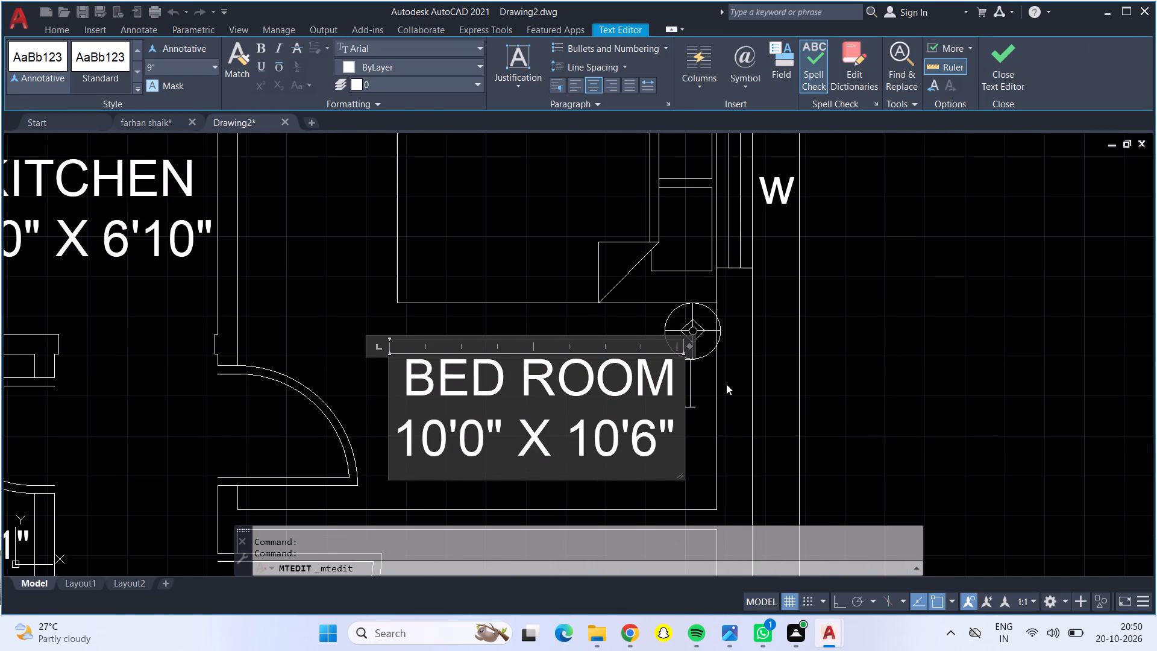
{"action": "left_click", "coordinate": [687, 343]}
{"action": "left_click_drag", "start_coordinate": [689, 348], "coordinate": [722, 355]}
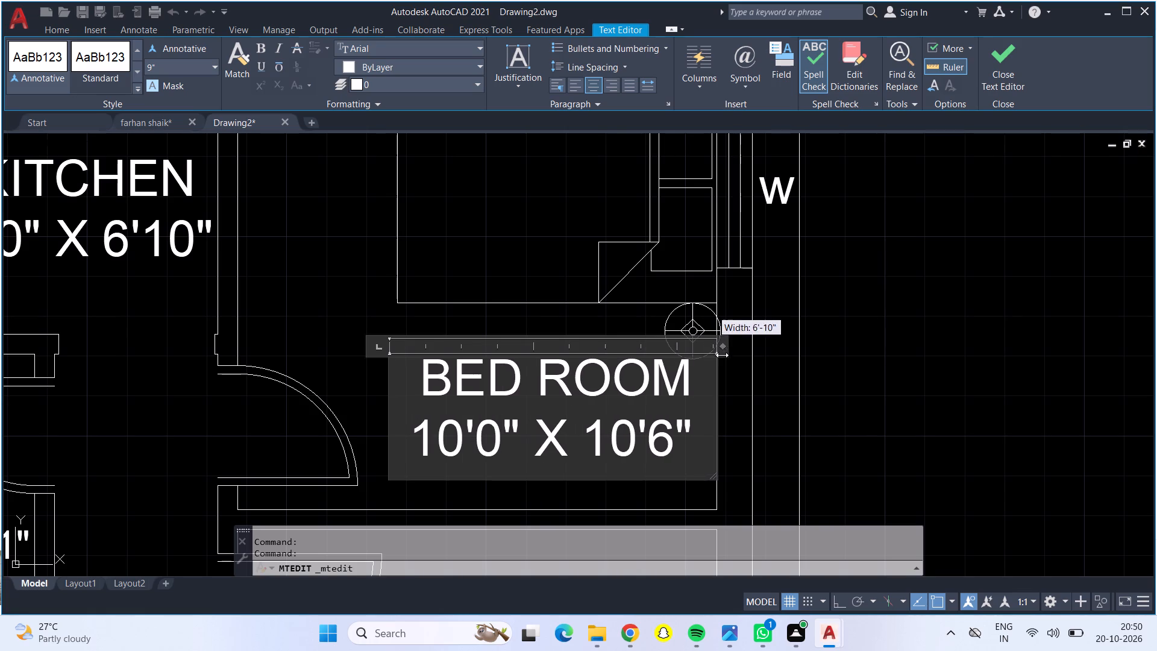
{"action": "left_click_drag", "start_coordinate": [722, 355], "coordinate": [786, 340]}
{"action": "key", "text": "1"}
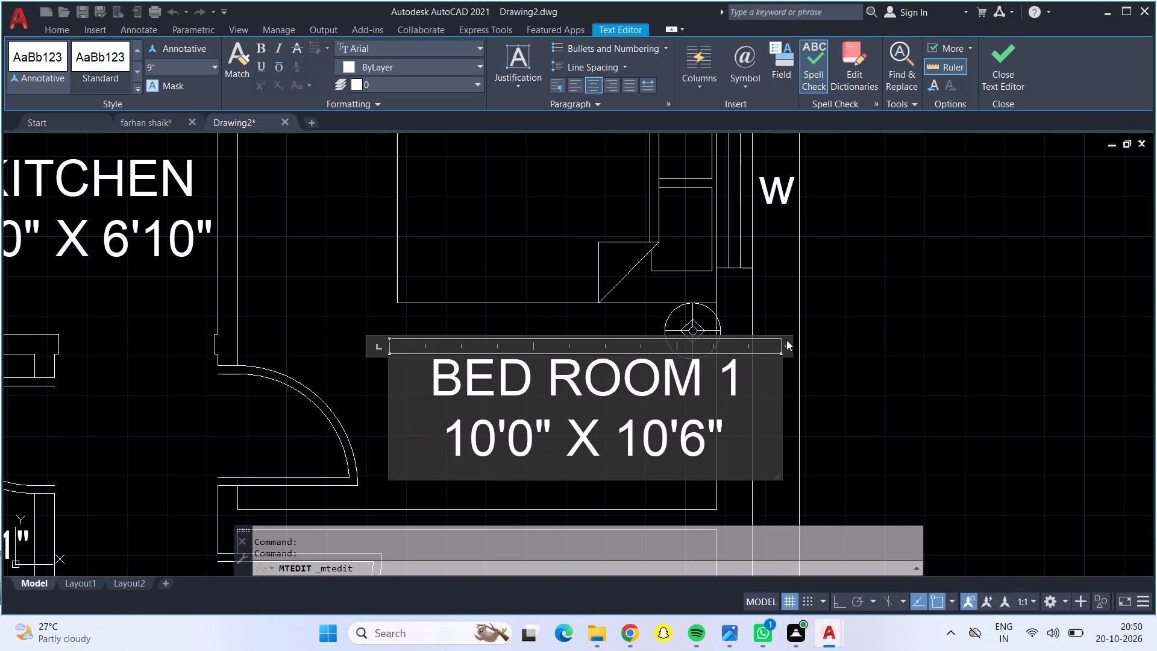
{"action": "left_click", "coordinate": [860, 360]}
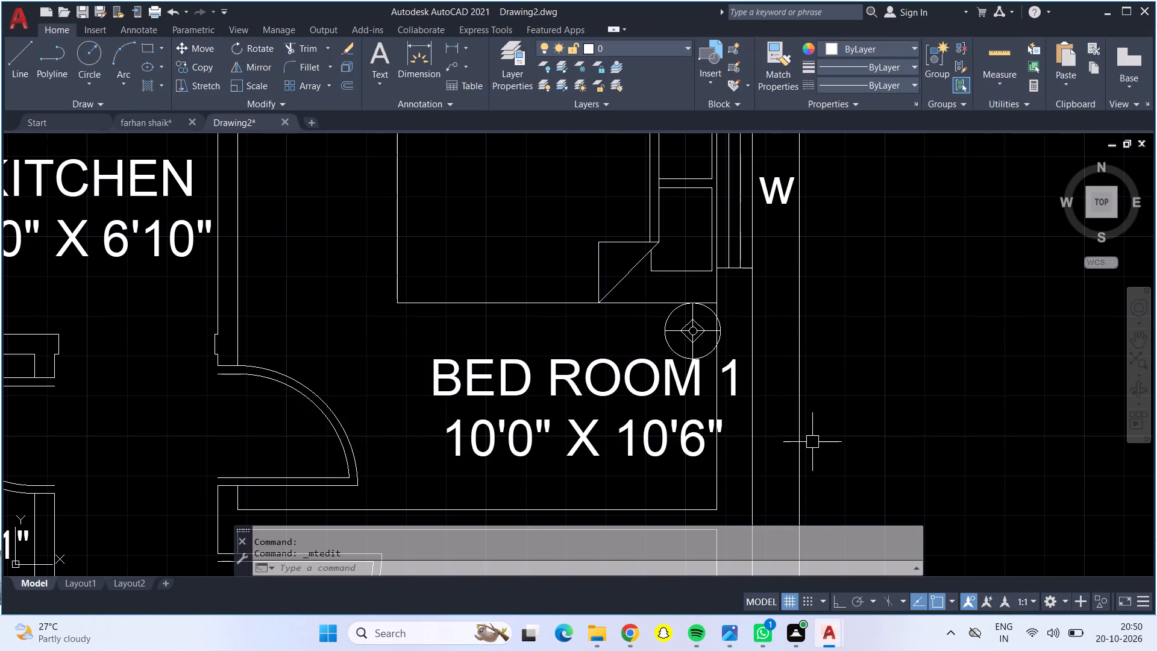
Move the BED ROOM 1 label toward the room's door so it sits inside the bedroom walls.
{"action": "scroll", "coordinate": [867, 451], "scroll_direction": "down", "scroll_amount": 1}
{"action": "left_click", "coordinate": [745, 416]}
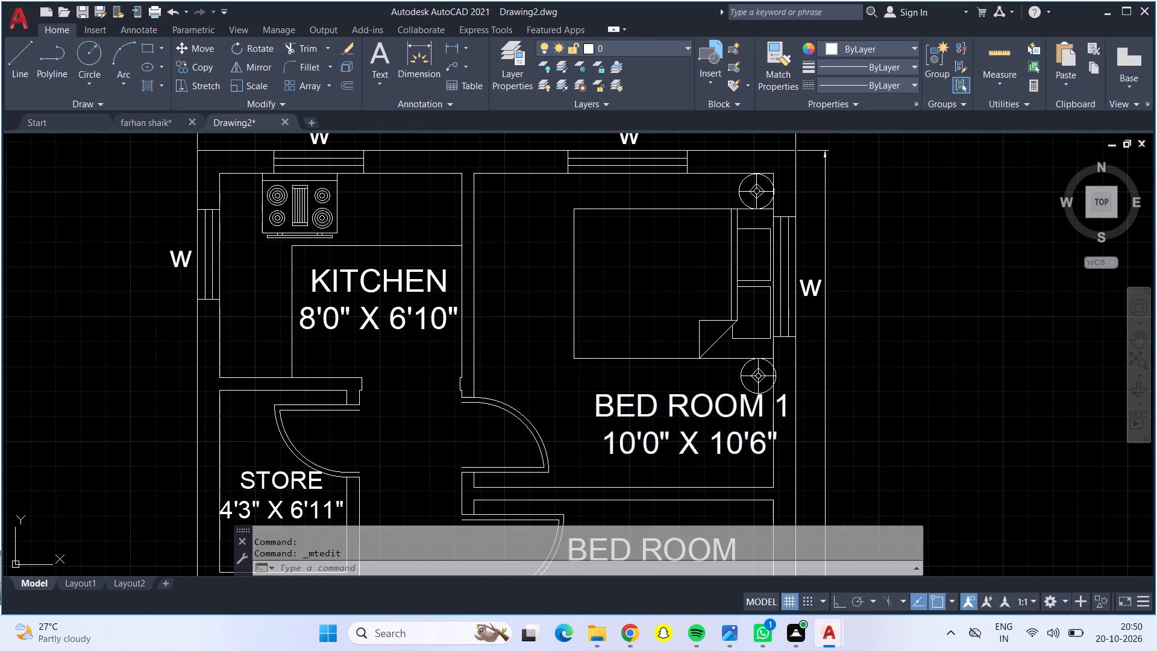
{"action": "left_click", "coordinate": [196, 45]}
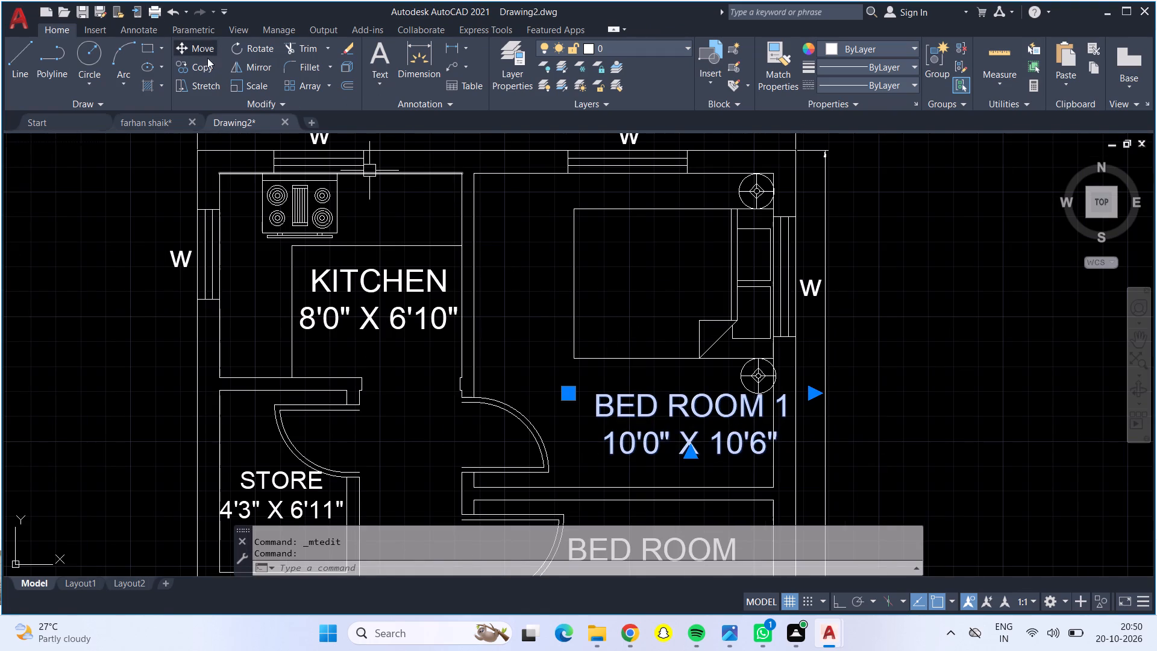
{"action": "left_click", "coordinate": [692, 430]}
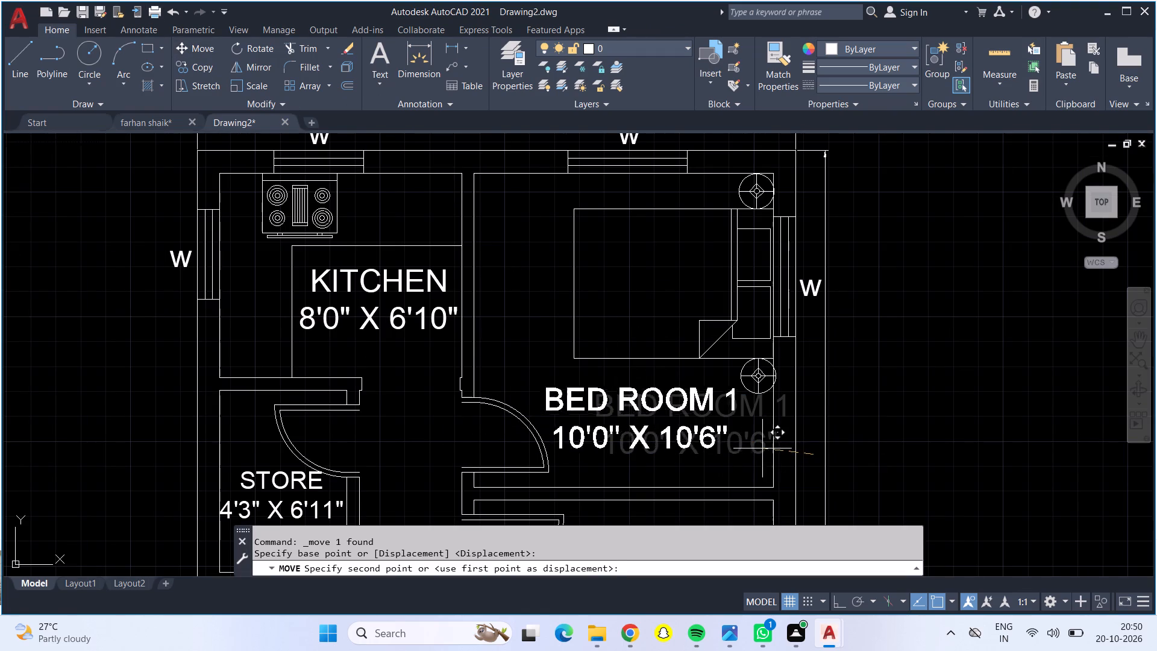
{"action": "left_click", "coordinate": [779, 459]}
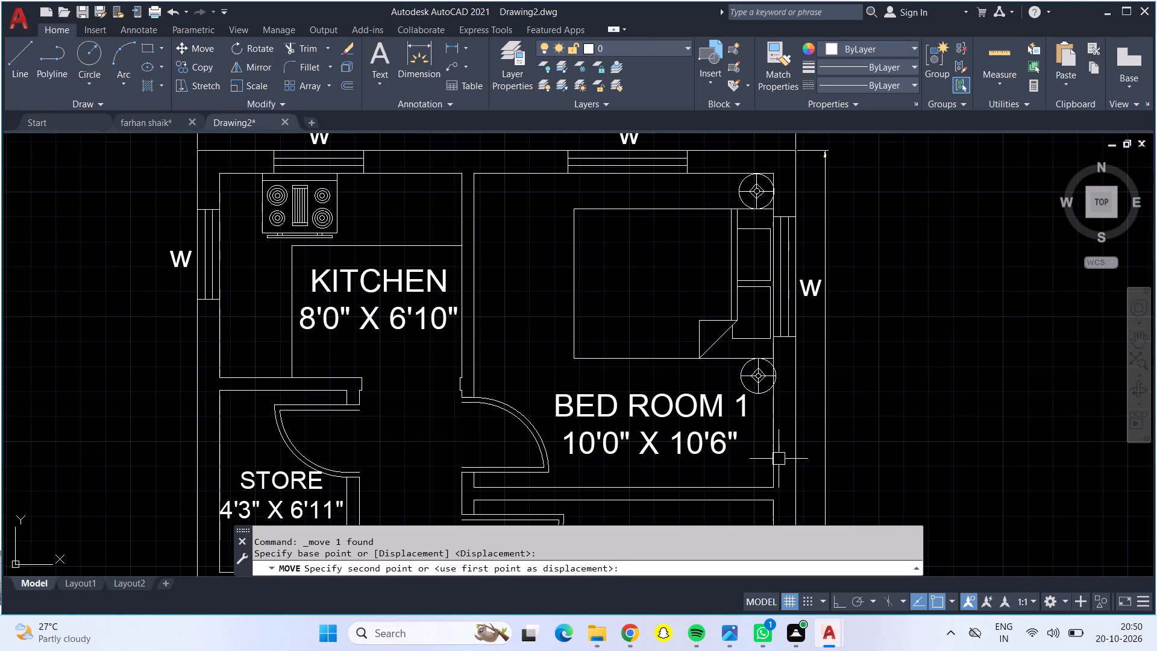
Widen the text box of the middle bedroom's label beside the hall and change its name to BED ROOM 2.
{"action": "scroll", "coordinate": [750, 461], "scroll_direction": "down", "scroll_amount": 1}
{"action": "middle_click_drag", "start_coordinate": [632, 382], "coordinate": [572, 133]}
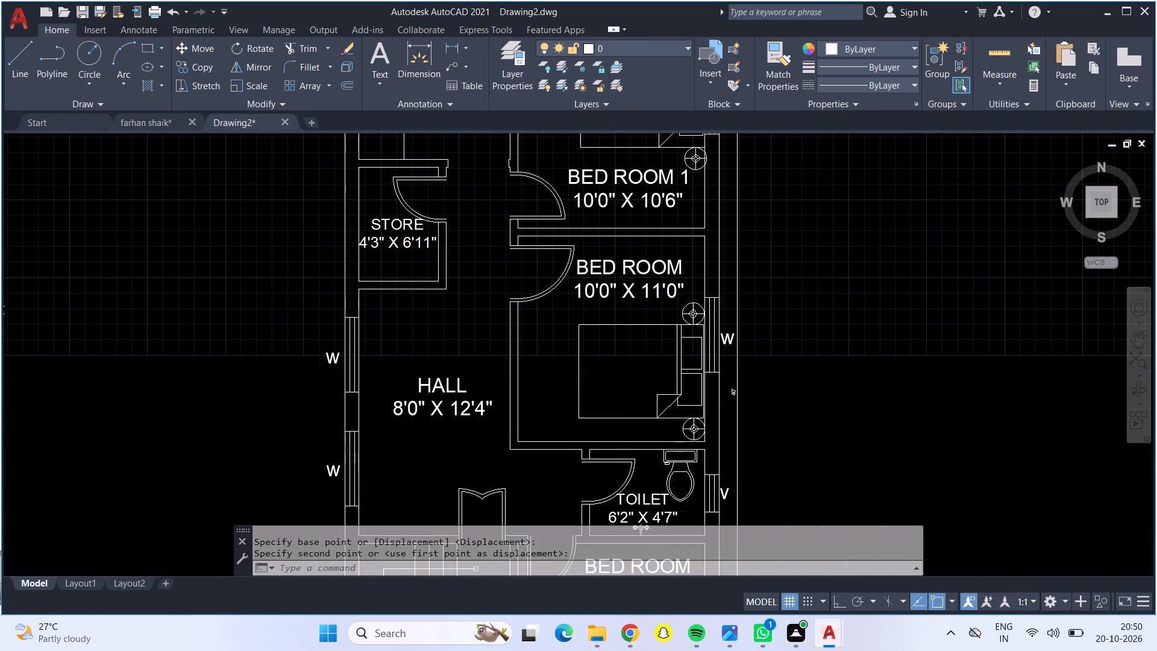
{"action": "double_click", "coordinate": [650, 281]}
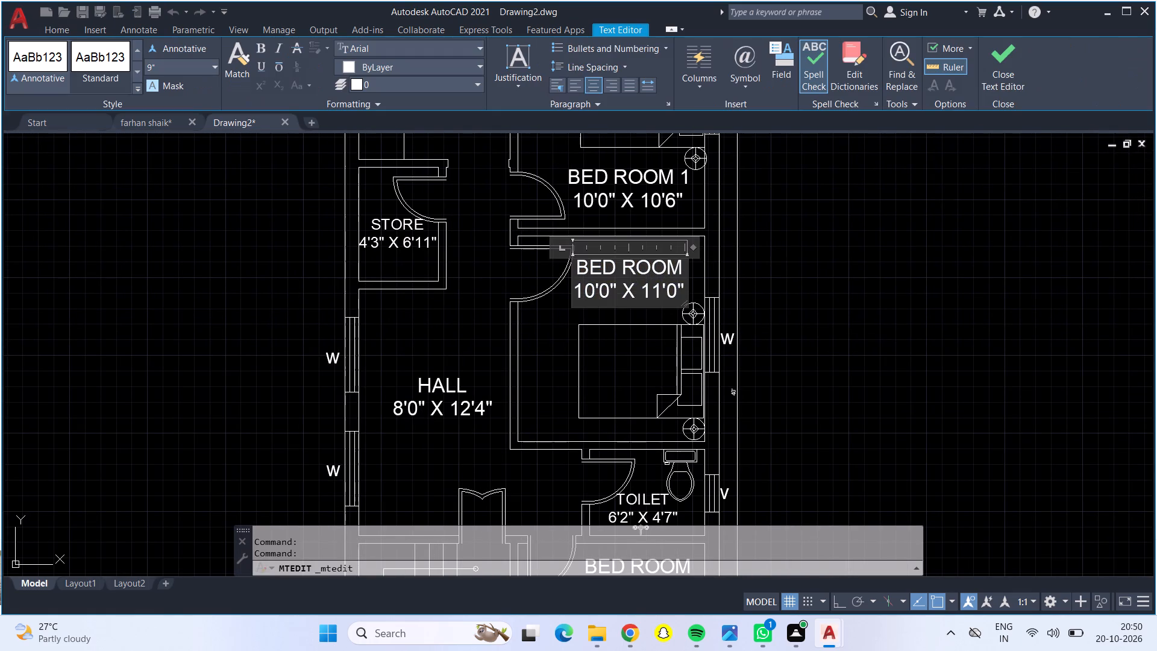
{"action": "left_click", "coordinate": [680, 268]}
{"action": "scroll", "coordinate": [691, 250], "scroll_direction": "up", "scroll_amount": 3}
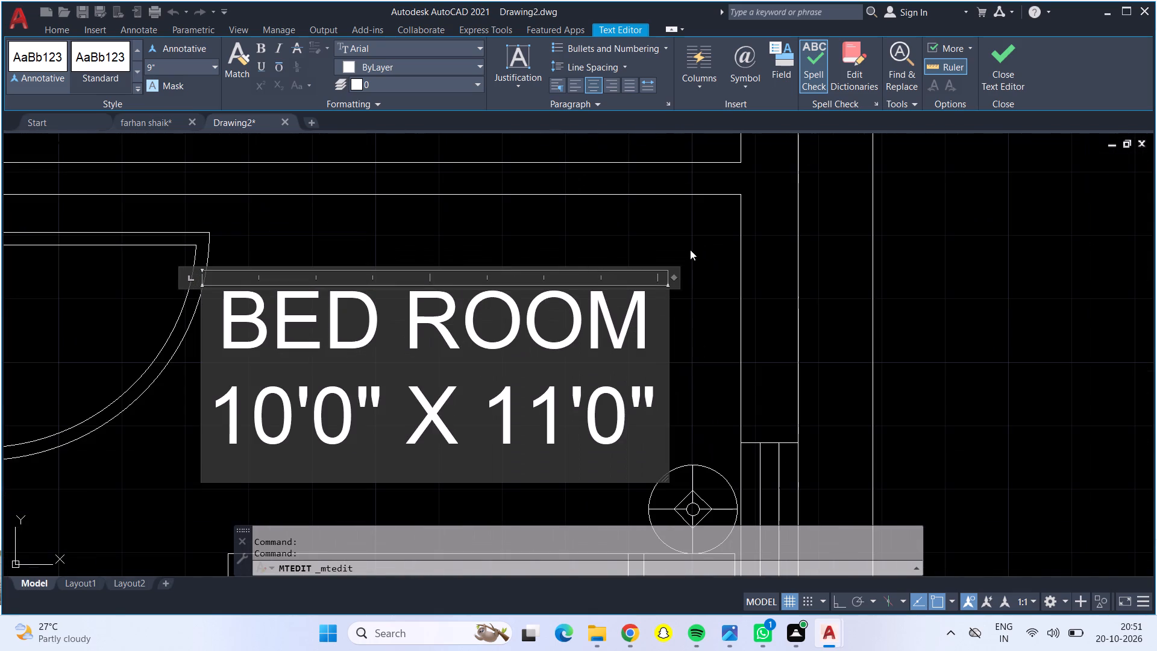
{"action": "left_click_drag", "start_coordinate": [674, 278], "coordinate": [767, 286]}
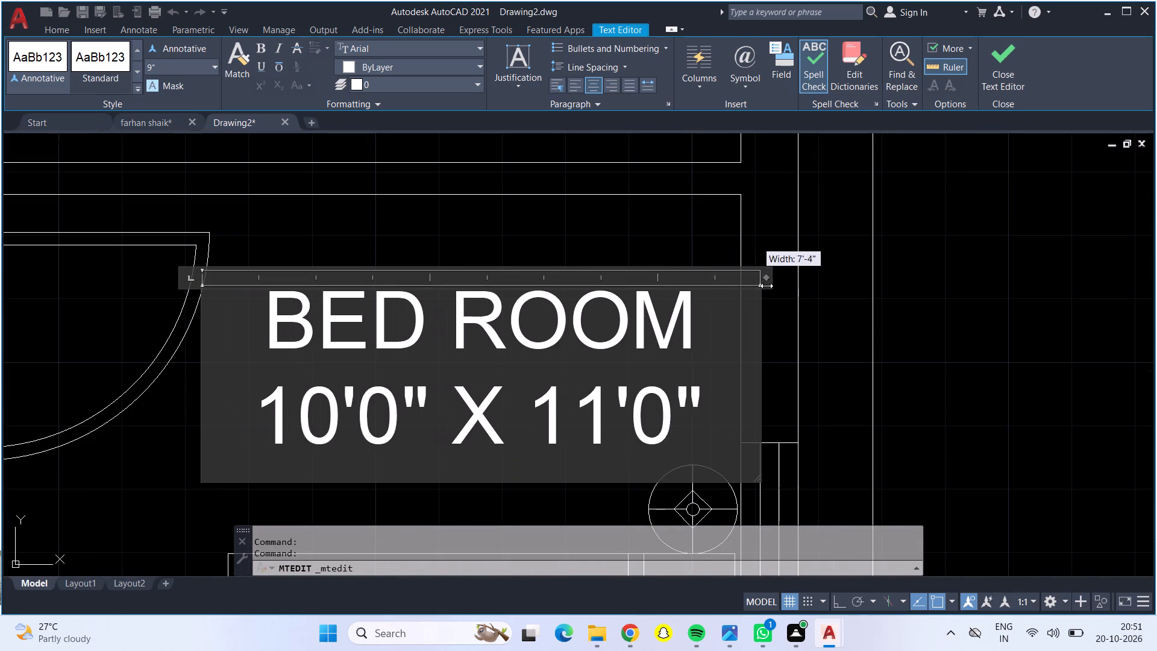
{"action": "left_click_drag", "start_coordinate": [767, 286], "coordinate": [797, 285]}
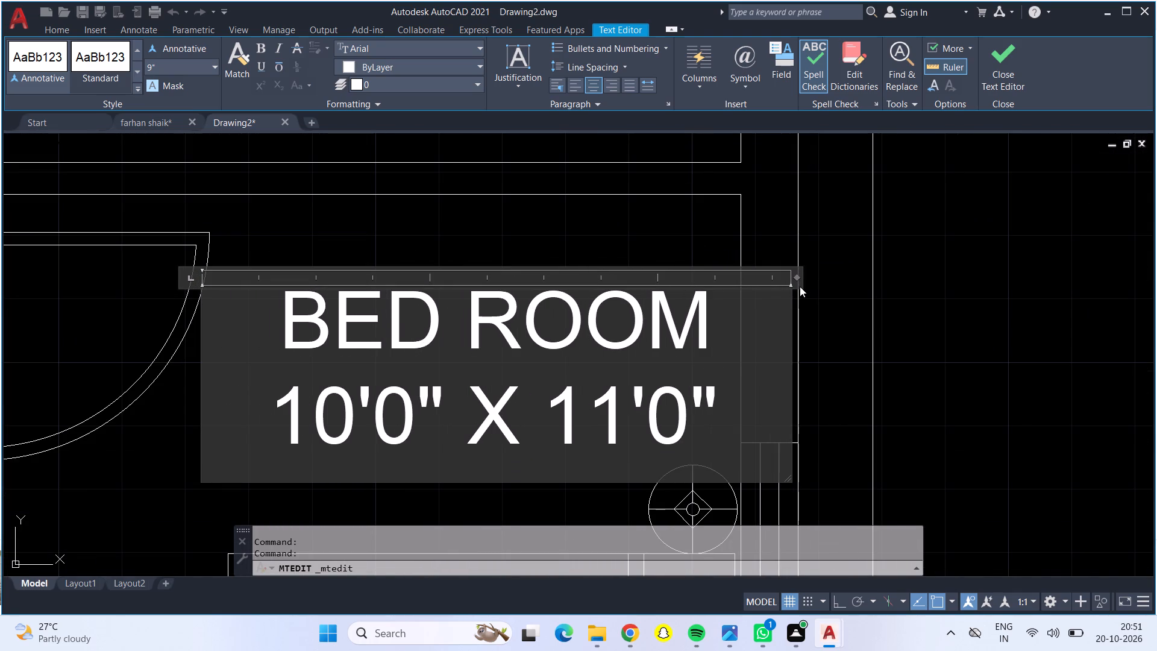
{"action": "key", "text": "space"}
{"action": "type", "text": "2"}
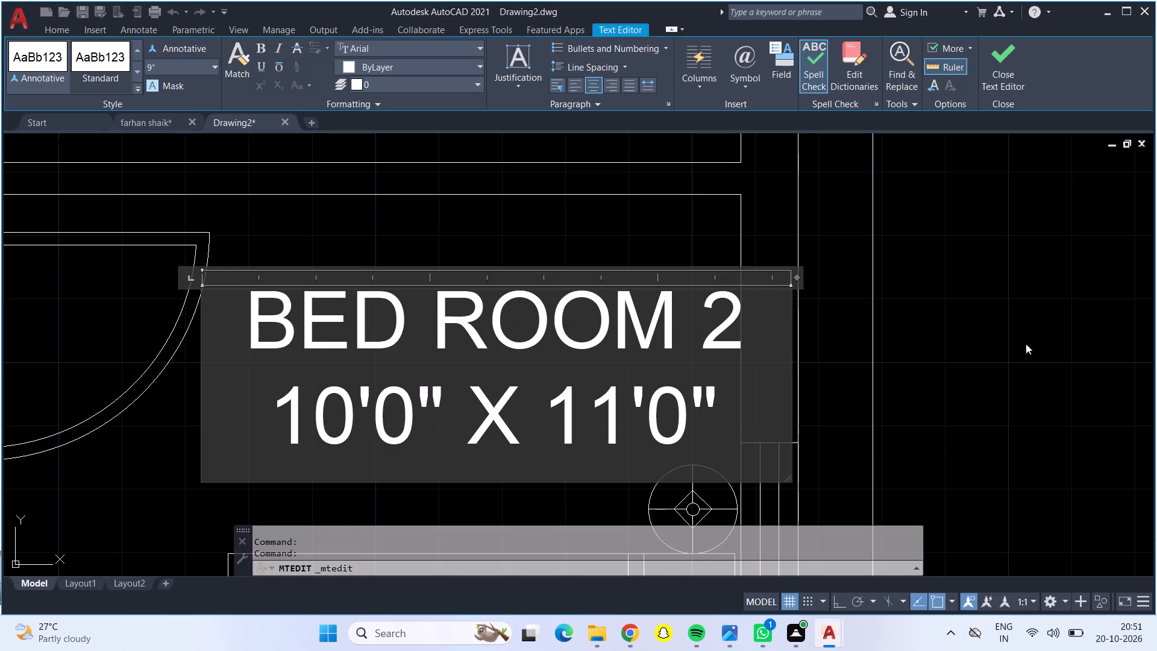
{"action": "left_click", "coordinate": [1032, 331]}
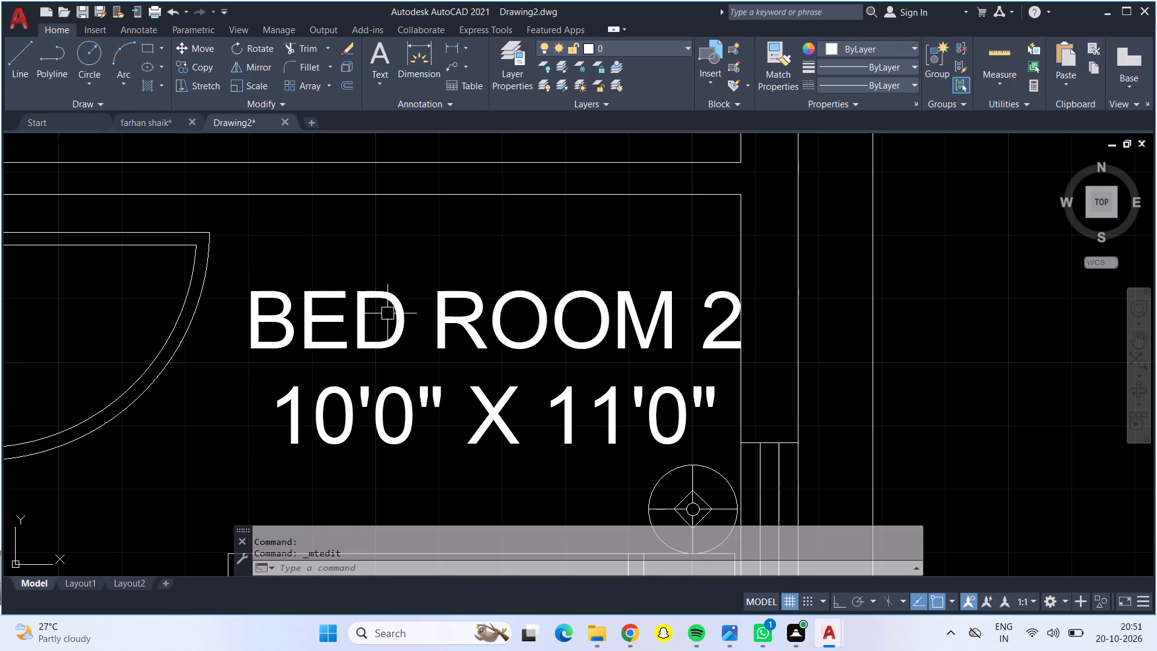
Move the BED ROOM 2 label slightly toward the room's door, clear of the outer wall.
{"action": "left_click", "coordinate": [389, 313]}
{"action": "left_click", "coordinate": [189, 48]}
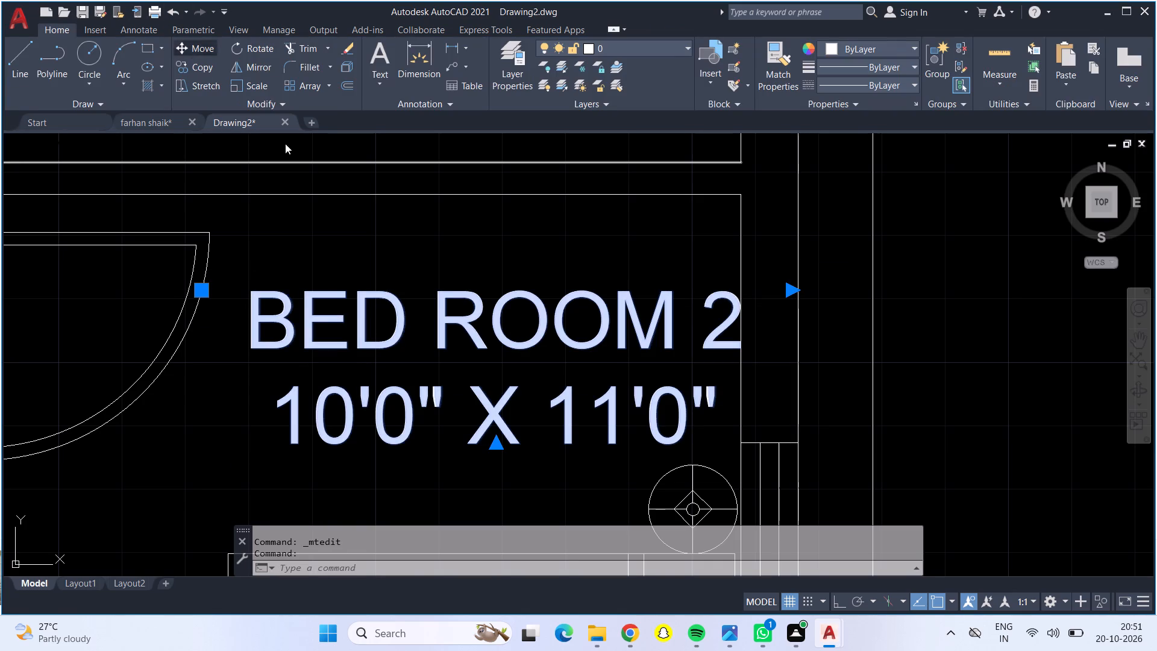
{"action": "left_click_drag", "start_coordinate": [436, 352], "coordinate": [426, 349]}
{"action": "left_click", "coordinate": [412, 349]}
Widen the text box of the bedroom label below the toilet and change its name to BED ROOM 3.
{"action": "scroll", "coordinate": [412, 349], "scroll_direction": "down", "scroll_amount": 2}
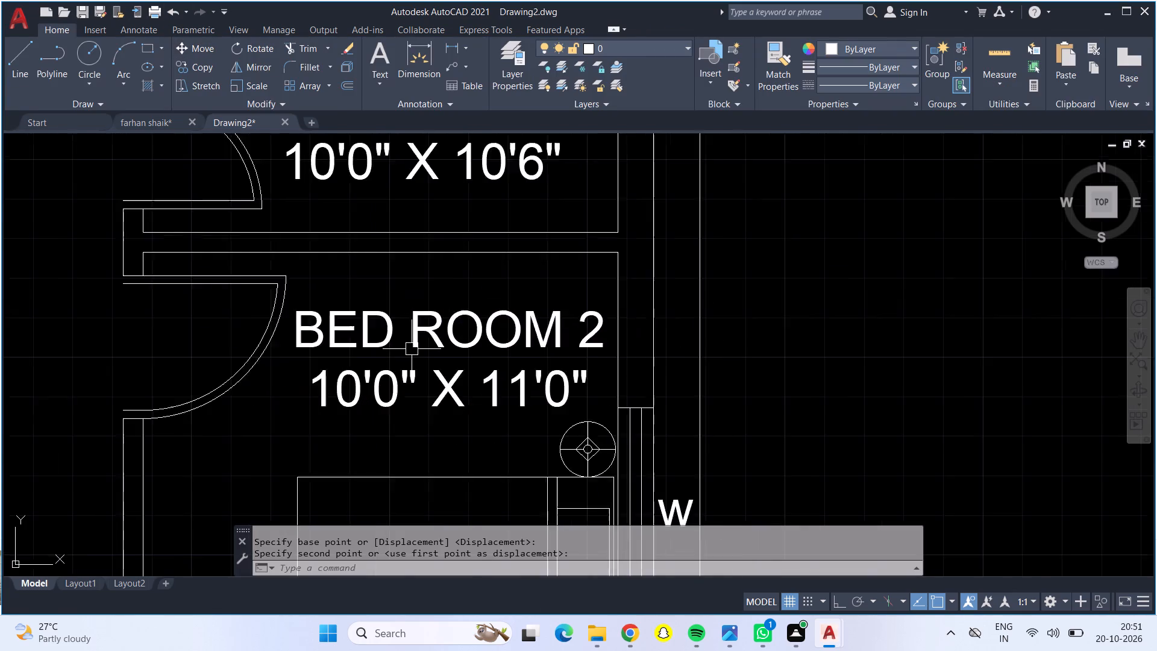
{"action": "middle_click_drag", "start_coordinate": [410, 406], "coordinate": [377, 177]}
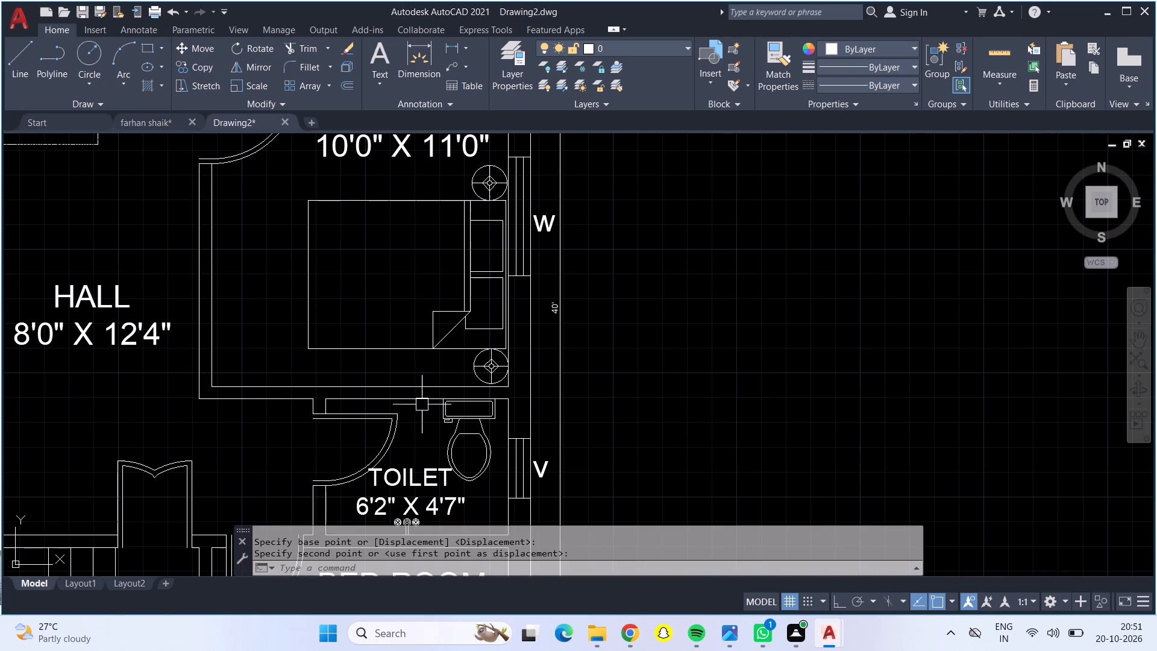
{"action": "scroll", "coordinate": [422, 418], "scroll_direction": "down", "scroll_amount": 1}
{"action": "middle_click_drag", "start_coordinate": [422, 418], "coordinate": [403, 192]}
{"action": "scroll", "coordinate": [398, 283], "scroll_direction": "up", "scroll_amount": 2}
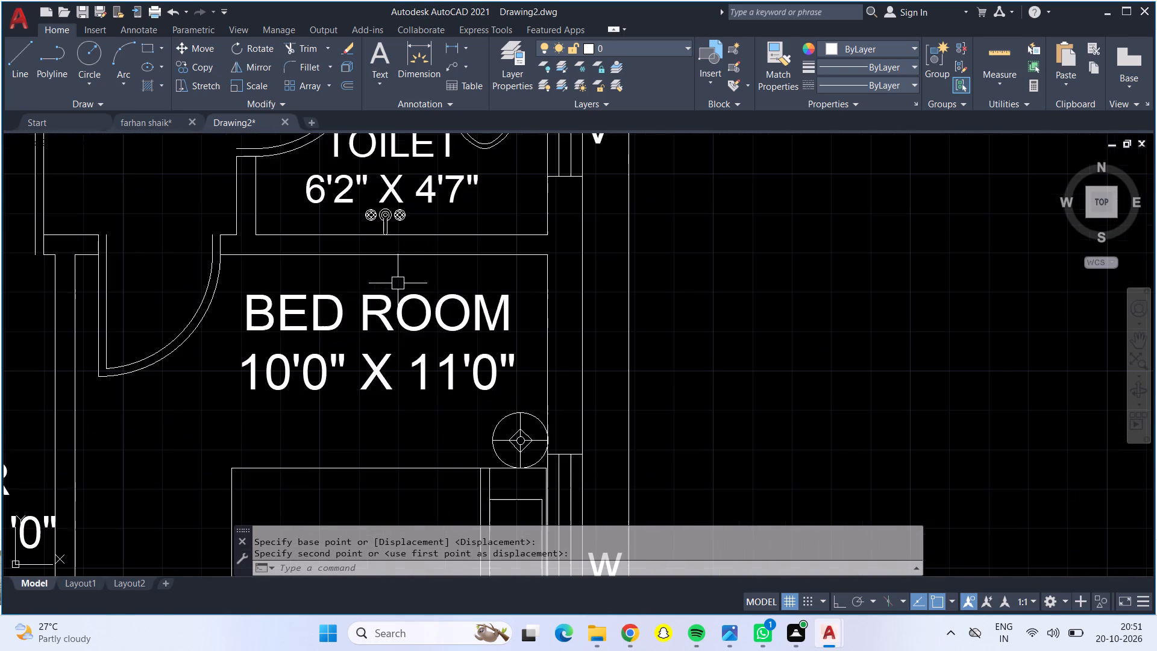
{"action": "left_click", "coordinate": [396, 313]}
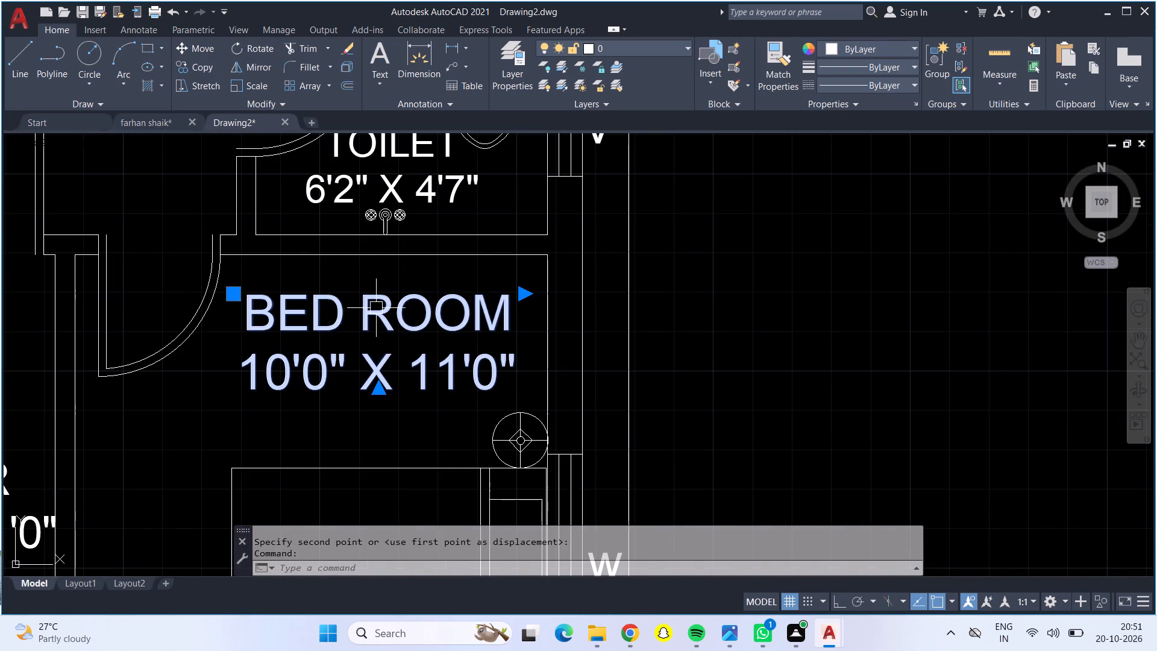
{"action": "double_click", "coordinate": [376, 308]}
{"action": "left_click", "coordinate": [515, 310]}
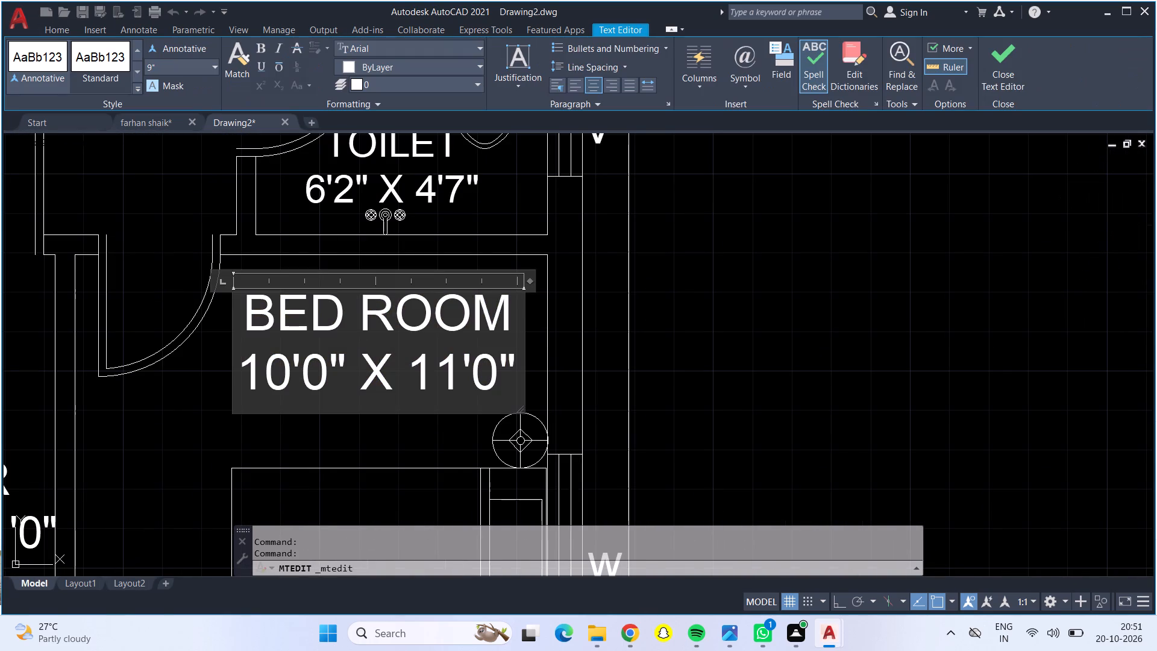
{"action": "key", "text": "space"}
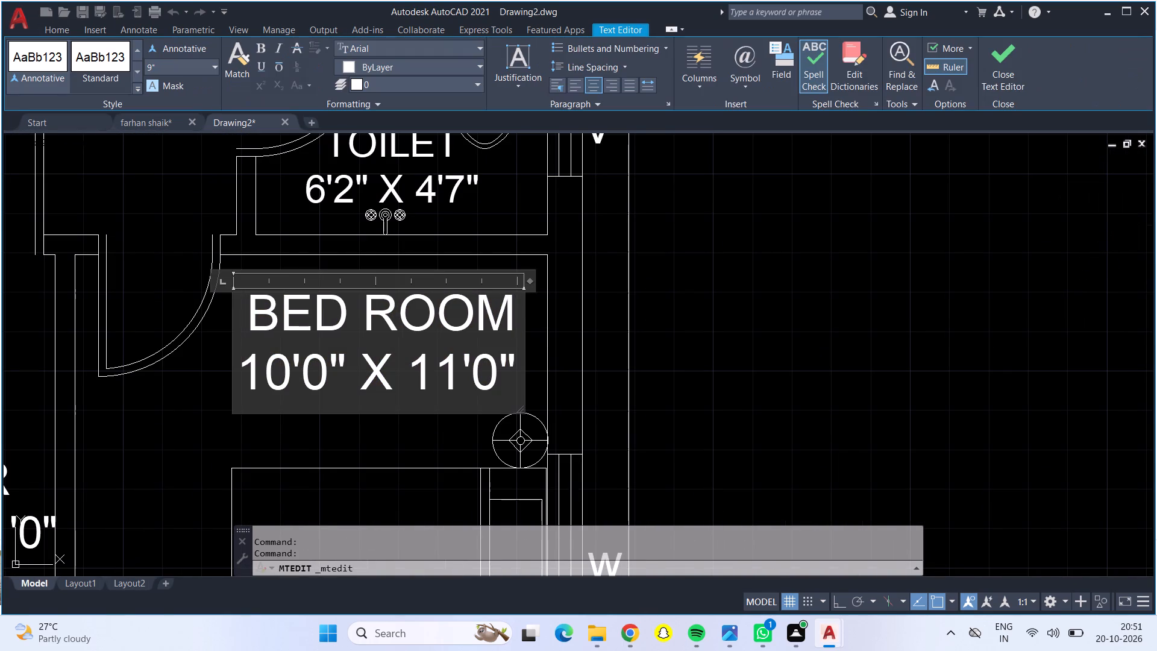
{"action": "key", "text": "2"}
{"action": "key", "text": "BackSpace"}
{"action": "key", "text": "BackSpace"}
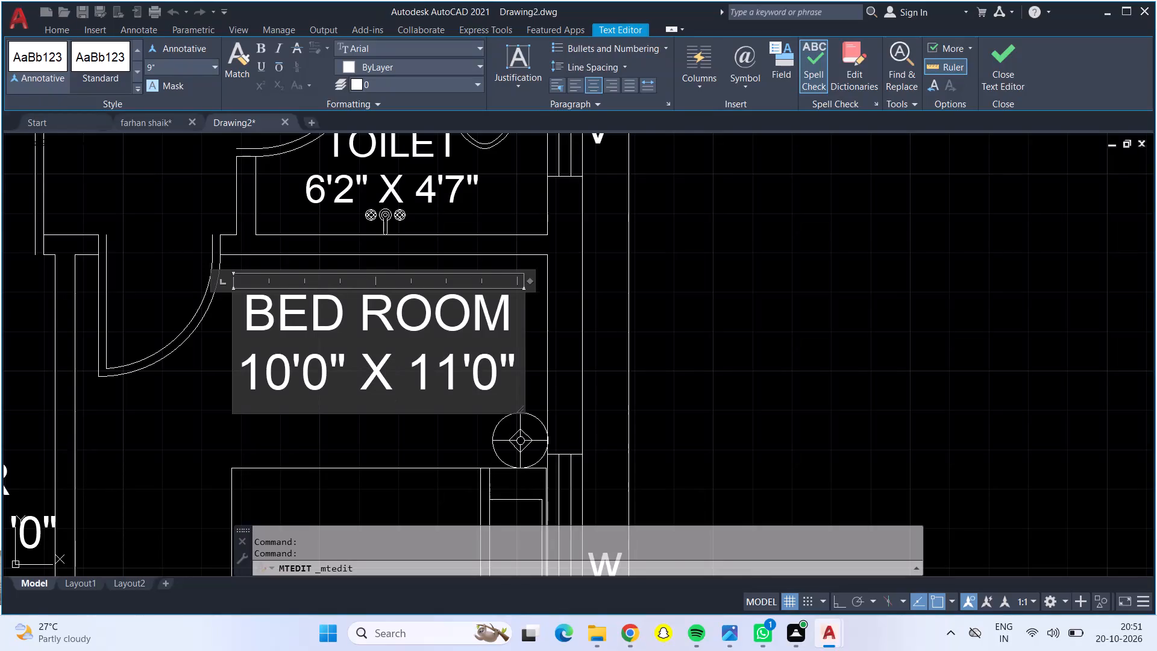
{"action": "key", "text": "space"}
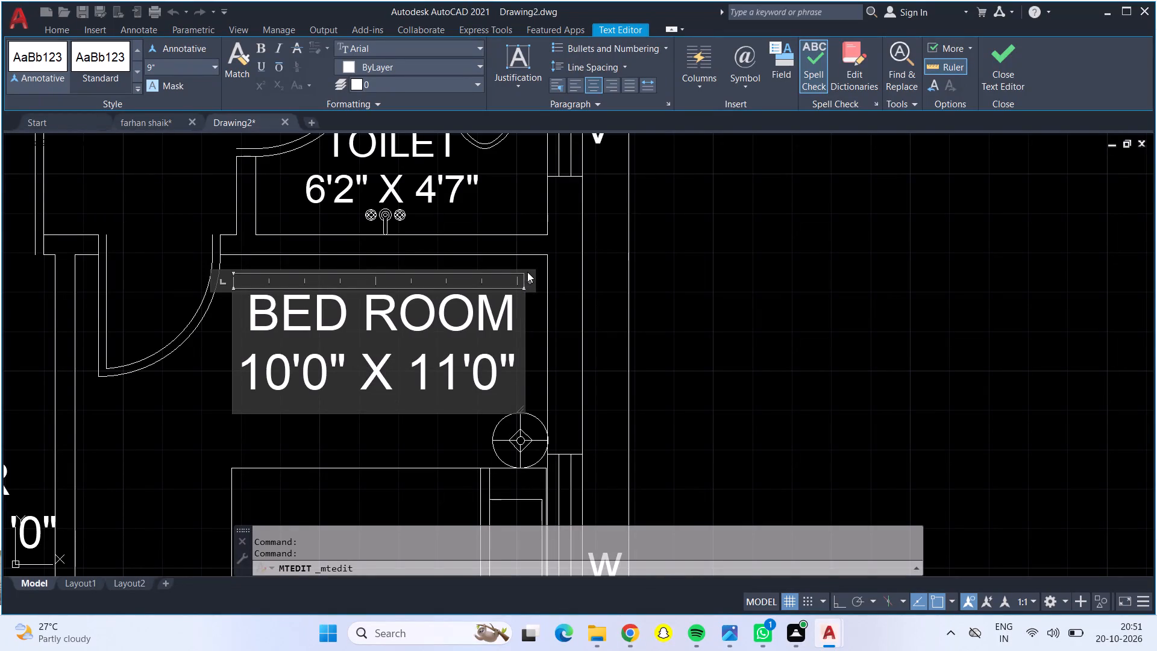
{"action": "left_click_drag", "start_coordinate": [529, 285], "coordinate": [567, 298]}
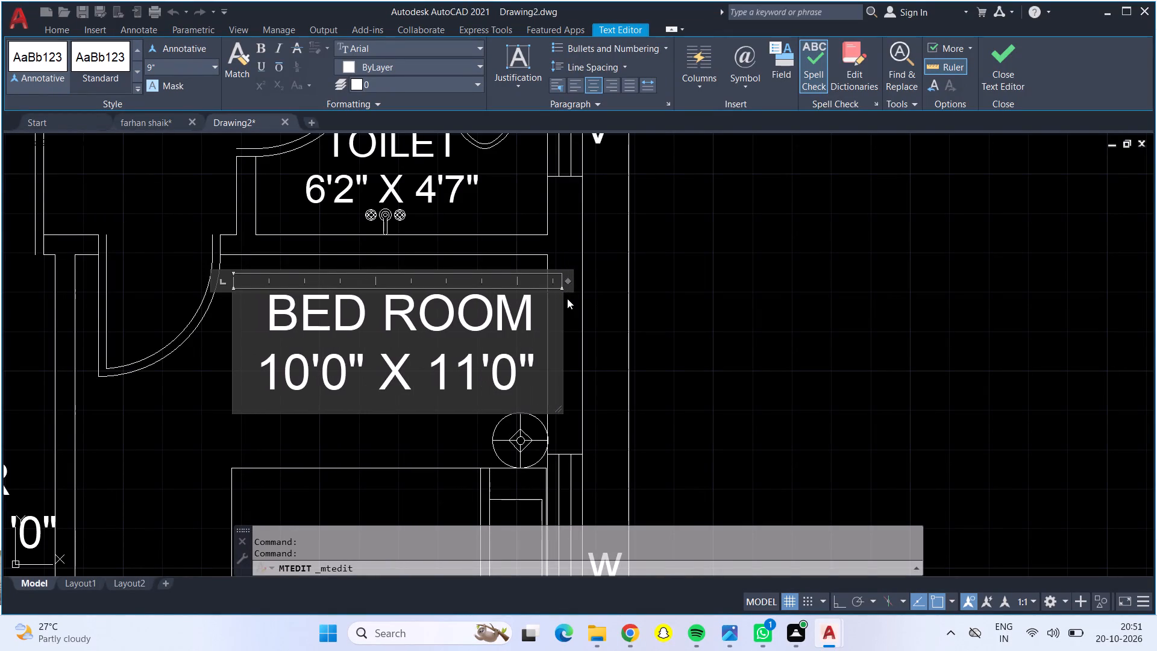
{"action": "key", "text": "3"}
{"action": "left_click", "coordinate": [762, 289]}
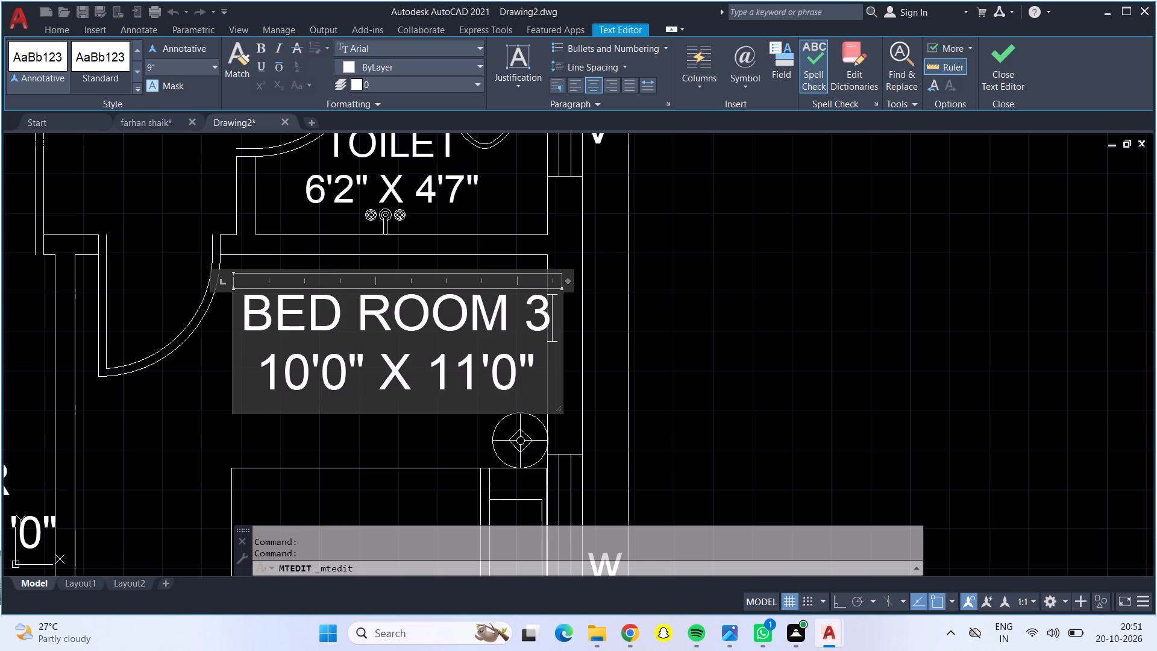
Move the BED ROOM 3 label slightly away from the outer wall, toward the room's door side, so it sits inside the bedroom.
{"action": "left_click", "coordinate": [348, 321]}
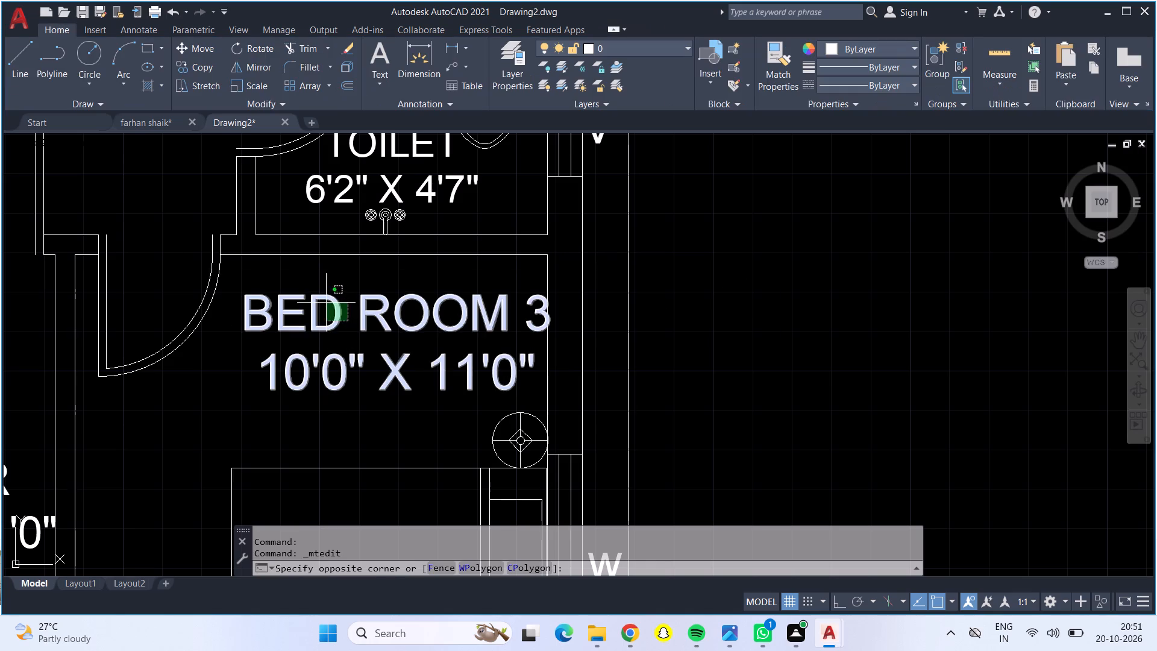
{"action": "left_click", "coordinate": [326, 303]}
{"action": "left_click", "coordinate": [181, 54]}
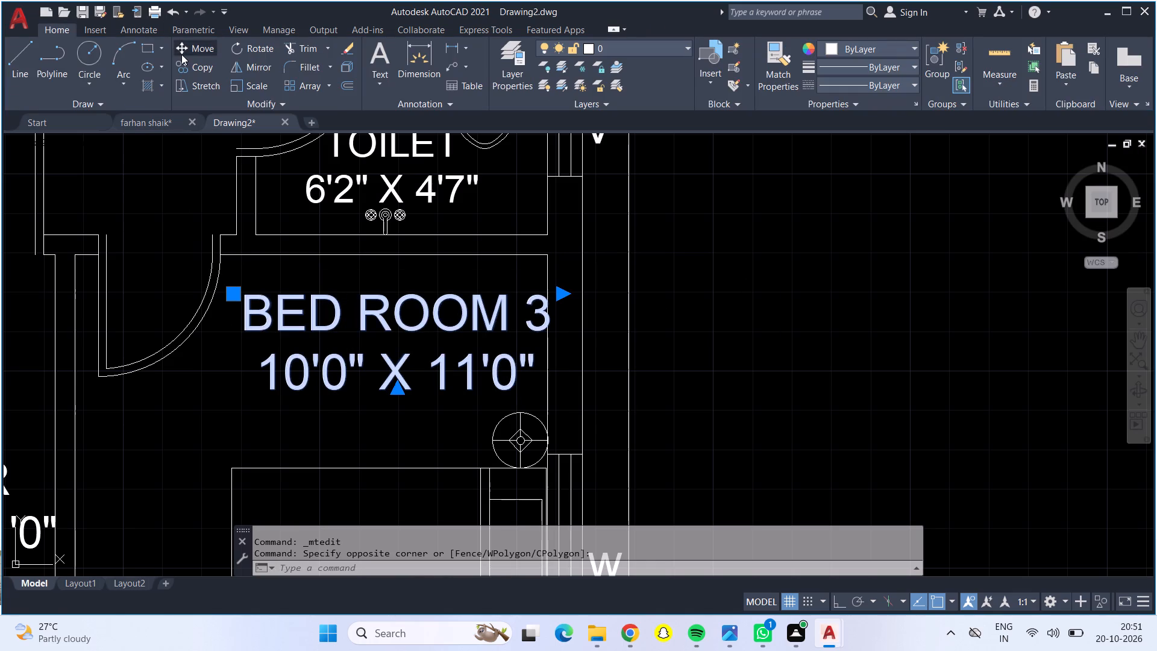
{"action": "left_click", "coordinate": [319, 297]}
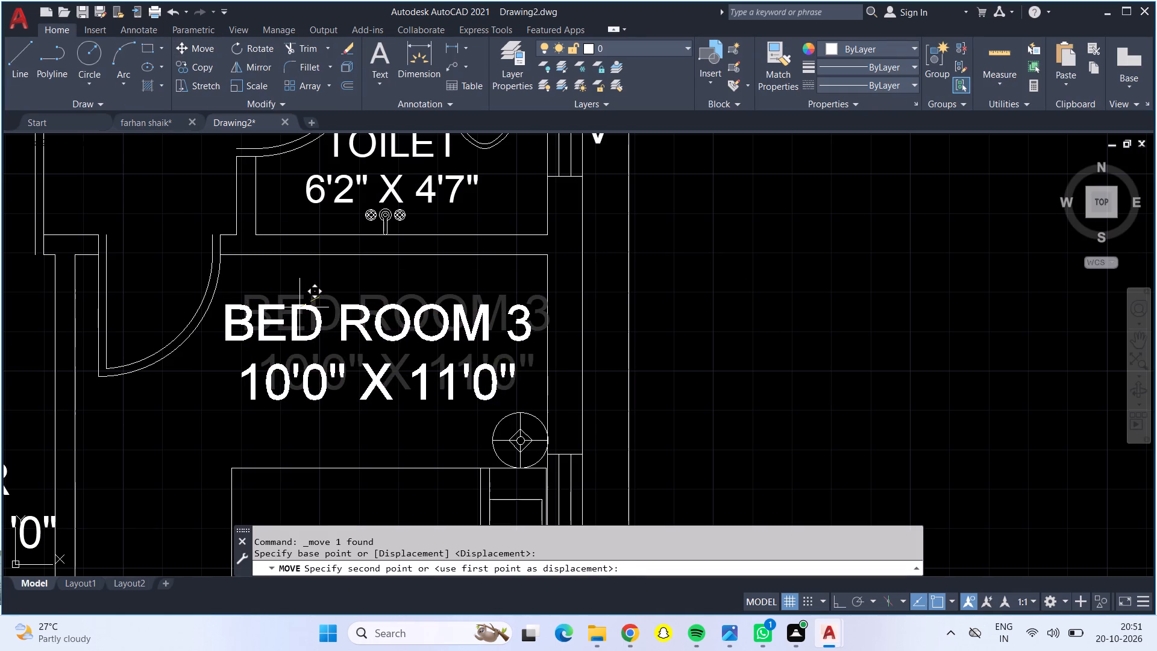
{"action": "left_click", "coordinate": [299, 307]}
Review the whole floor plan, checking the name and dimension labels in each room.
{"action": "scroll", "coordinate": [299, 307], "scroll_direction": "down", "scroll_amount": 3}
{"action": "scroll", "coordinate": [240, 391], "scroll_direction": "down", "scroll_amount": 1}
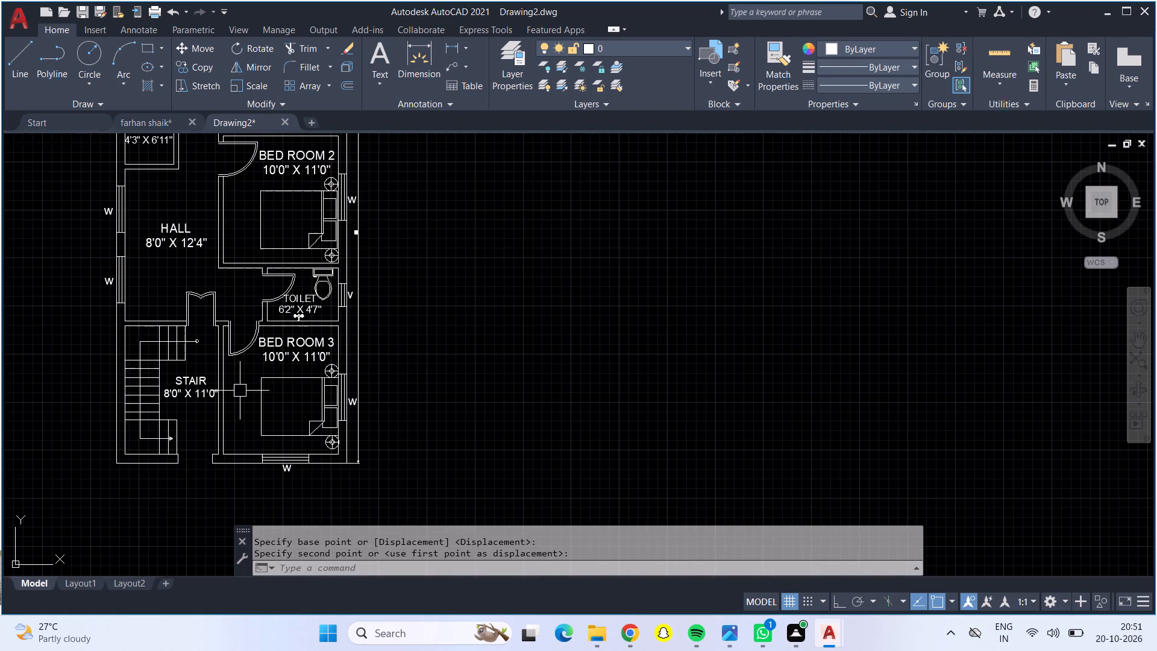
{"action": "middle_click_drag", "start_coordinate": [240, 391], "coordinate": [289, 459]}
{"action": "scroll", "coordinate": [291, 272], "scroll_direction": "down", "scroll_amount": 1}
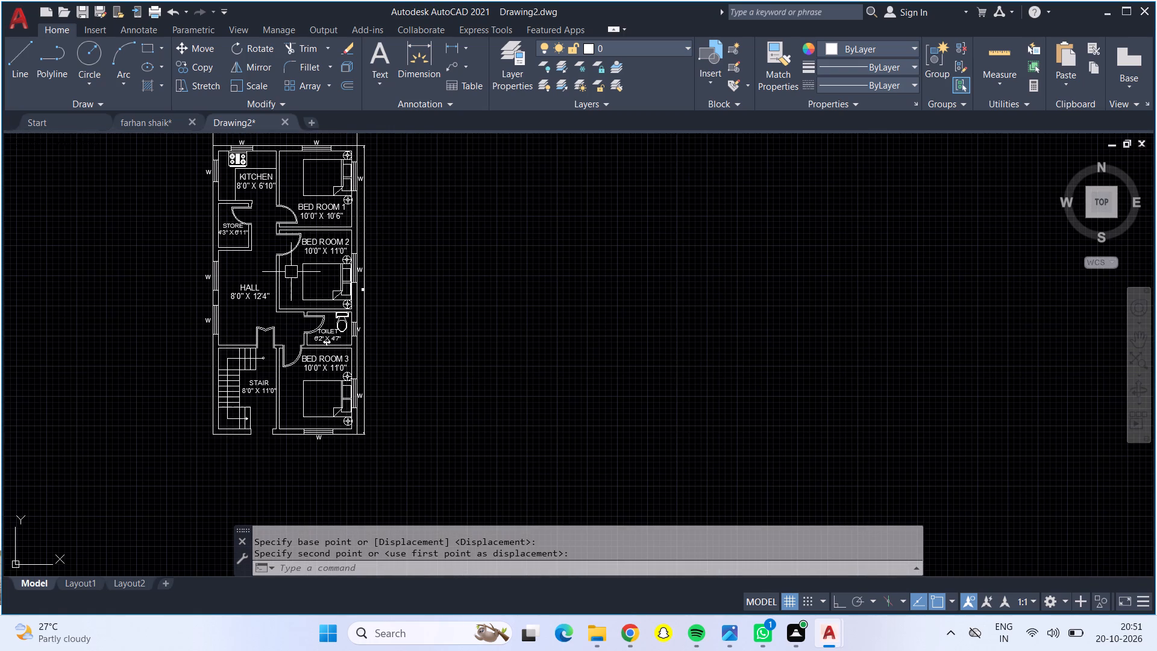
{"action": "middle_click_drag", "start_coordinate": [291, 272], "coordinate": [462, 321]}
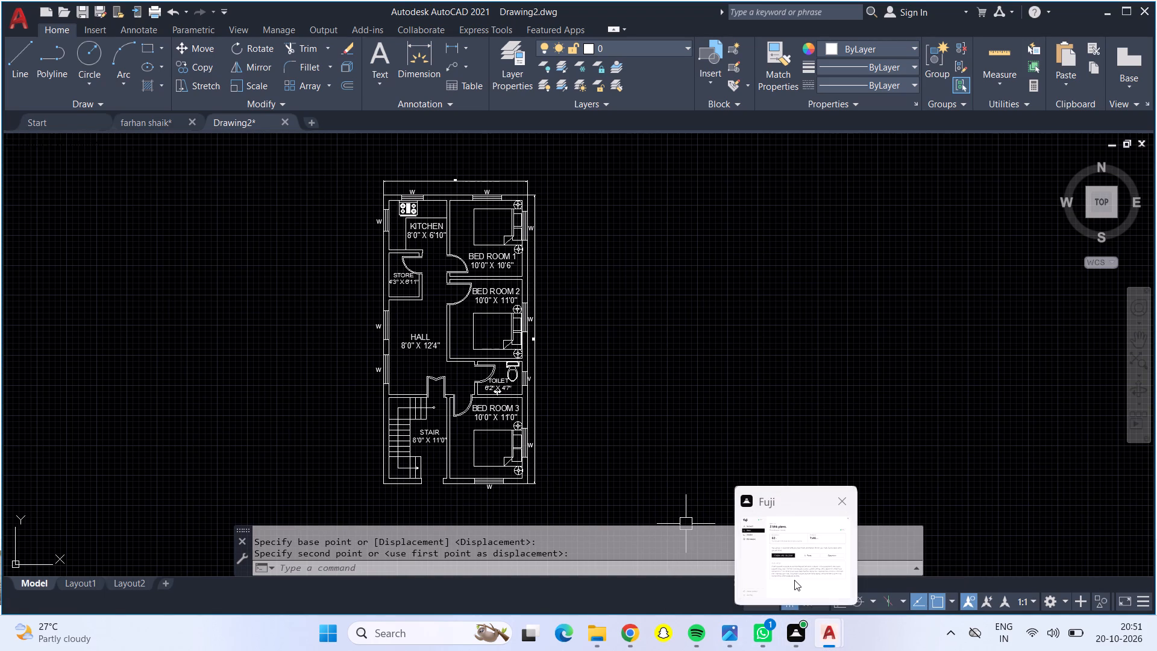
{"action": "scroll", "coordinate": [457, 330], "scroll_direction": "up", "scroll_amount": 1}
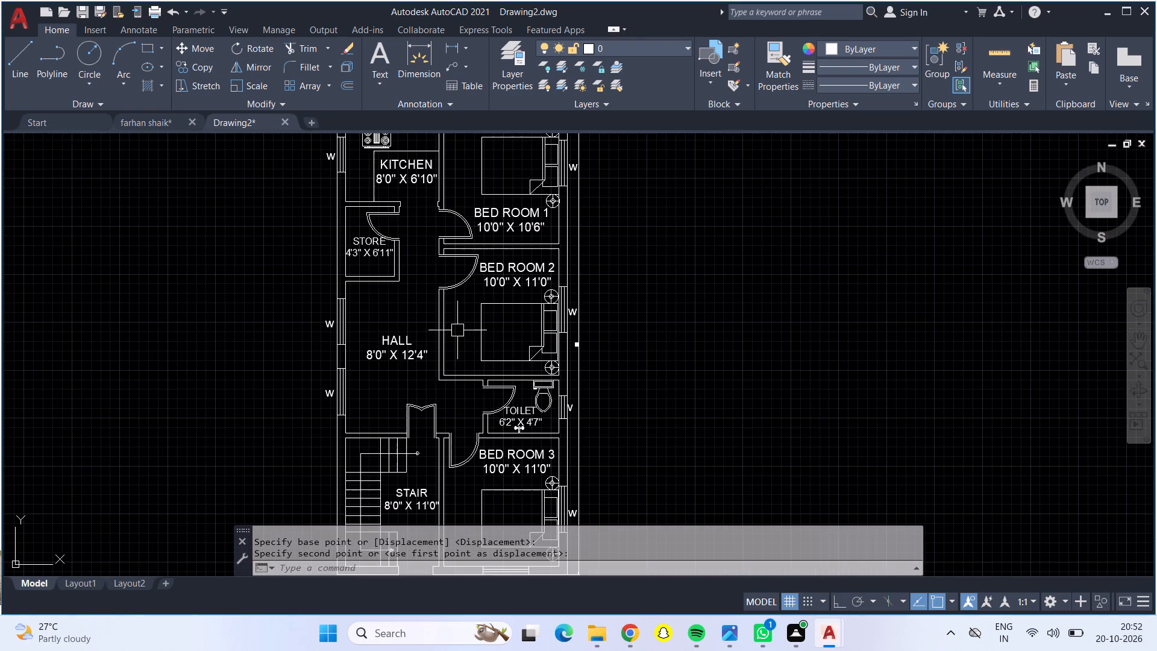
{"action": "middle_click_drag", "start_coordinate": [390, 305], "coordinate": [413, 347]}
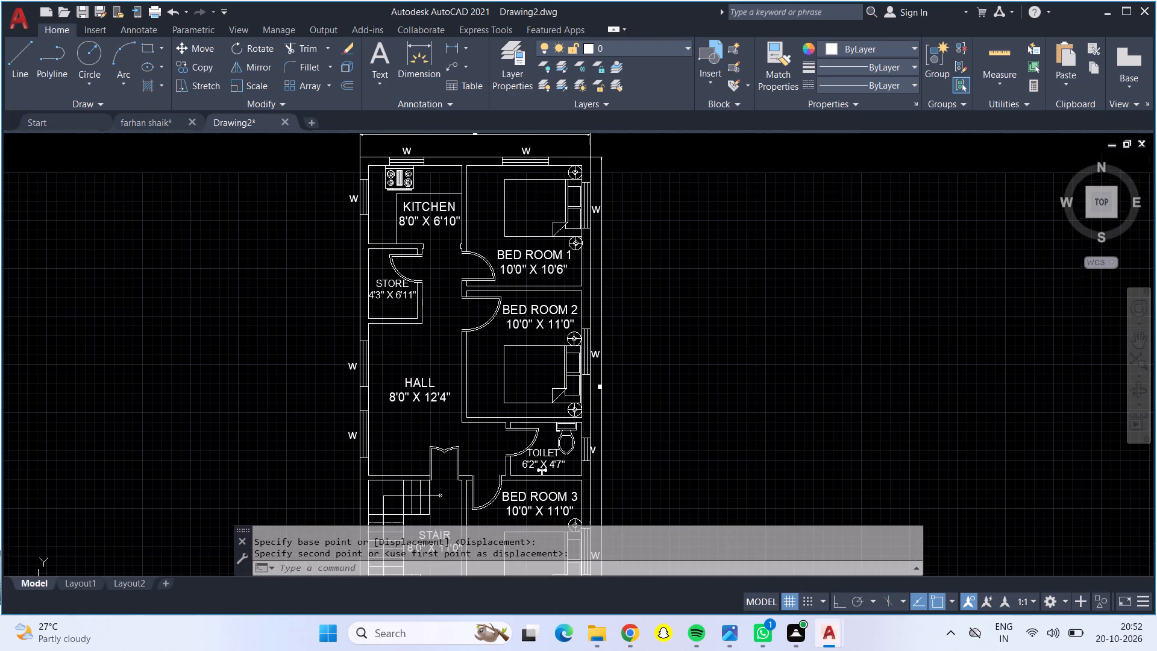
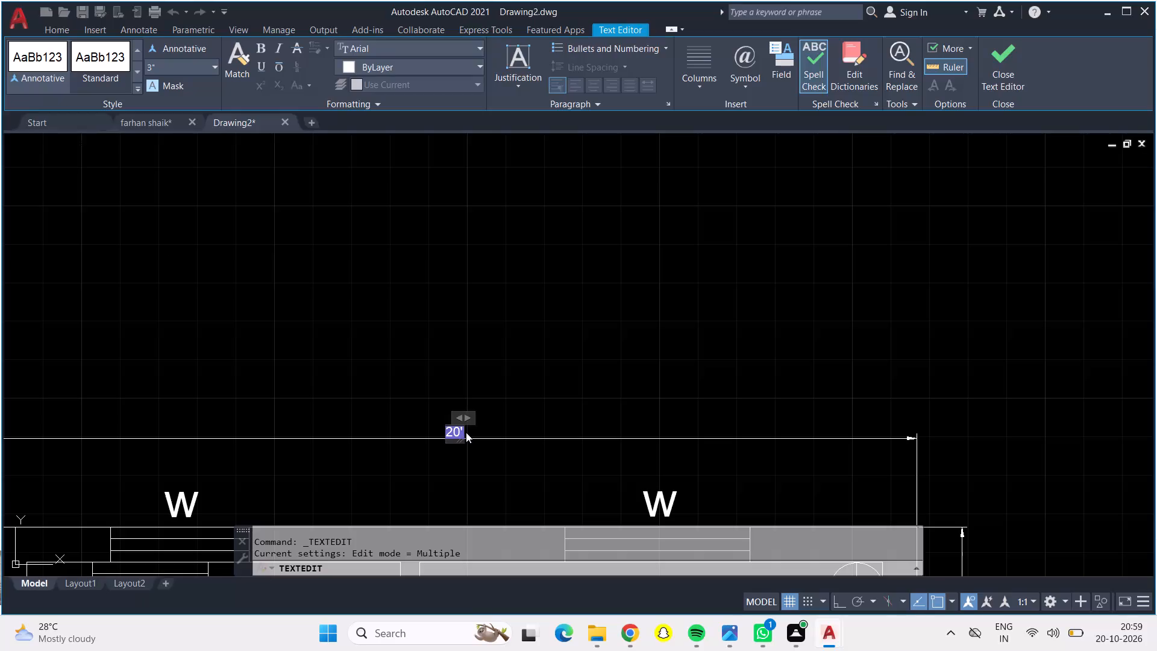
Re-enter the overall width dimension text above the plan as 20' with a 9" text height.
{"action": "left_click", "coordinate": [213, 69]}
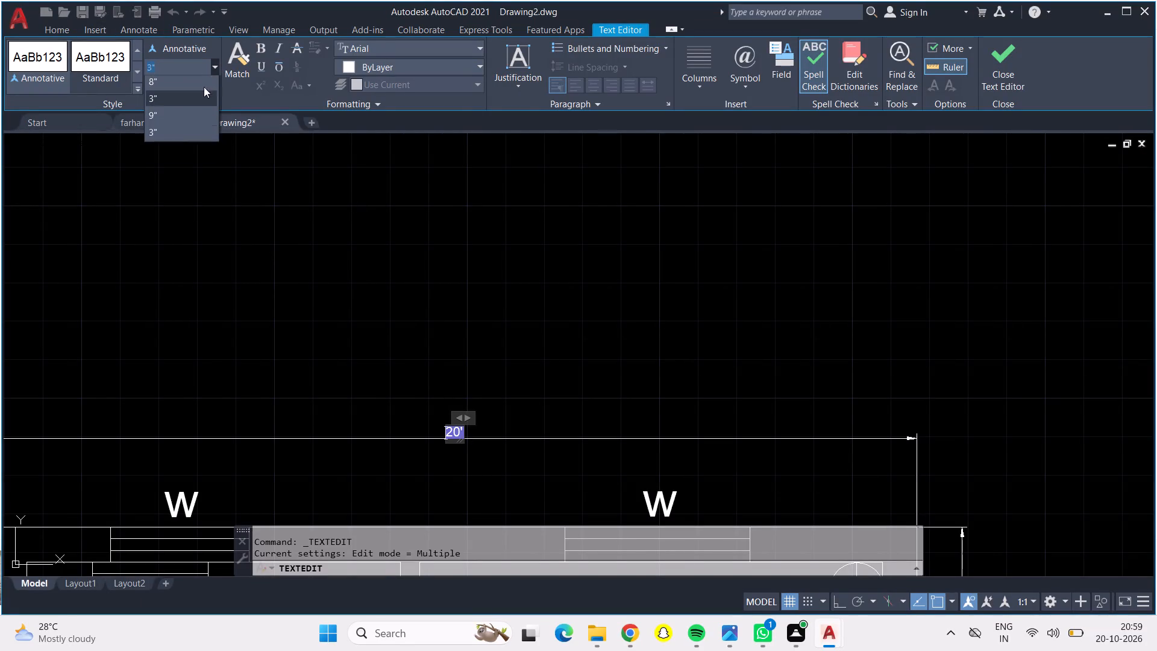
{"action": "left_click", "coordinate": [187, 137]}
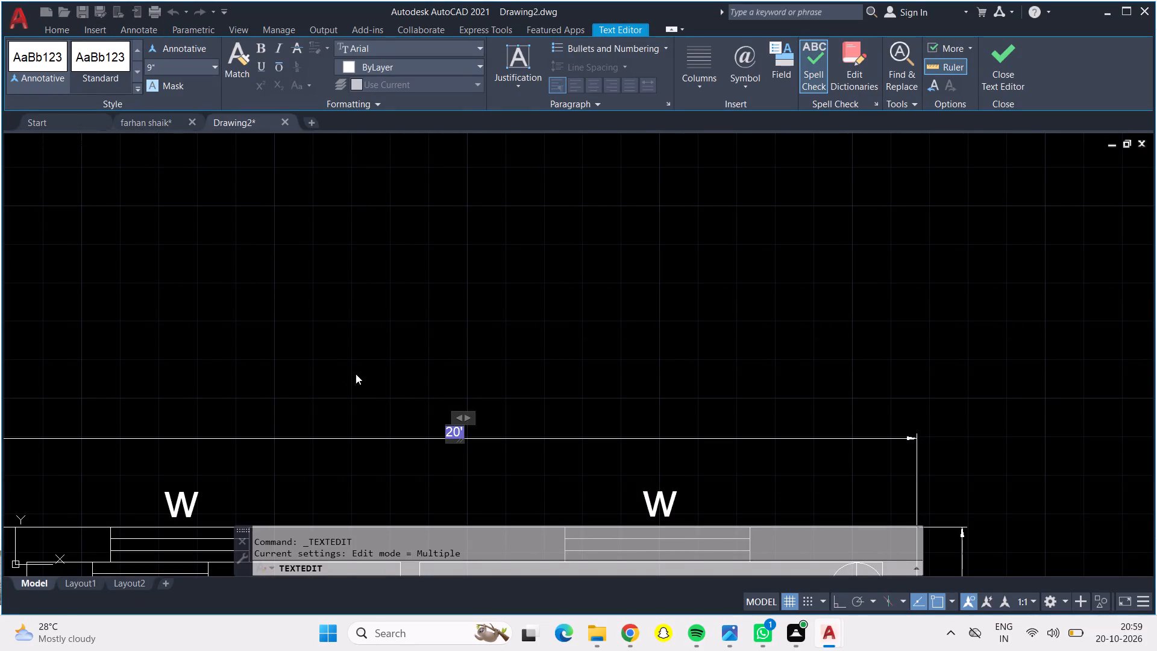
{"action": "scroll", "coordinate": [454, 419], "scroll_direction": "up", "scroll_amount": 1}
{"action": "scroll", "coordinate": [454, 419], "scroll_direction": "down", "scroll_amount": 1}
{"action": "scroll", "coordinate": [454, 419], "scroll_direction": "up", "scroll_amount": 2}
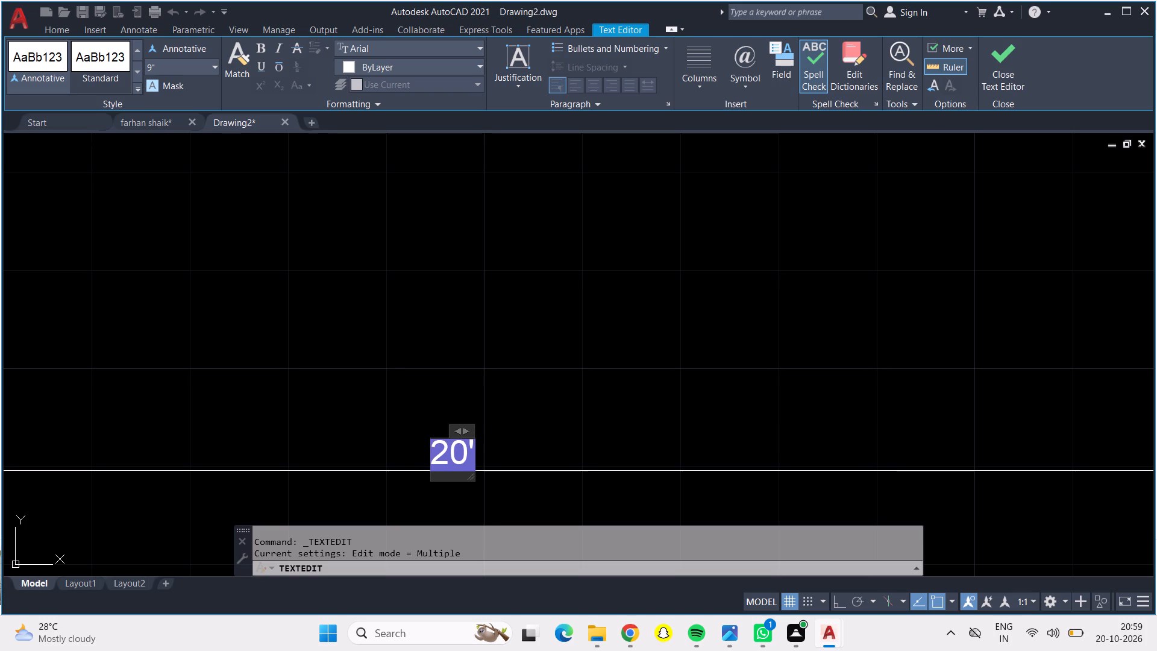
{"action": "left_click", "coordinate": [467, 445]}
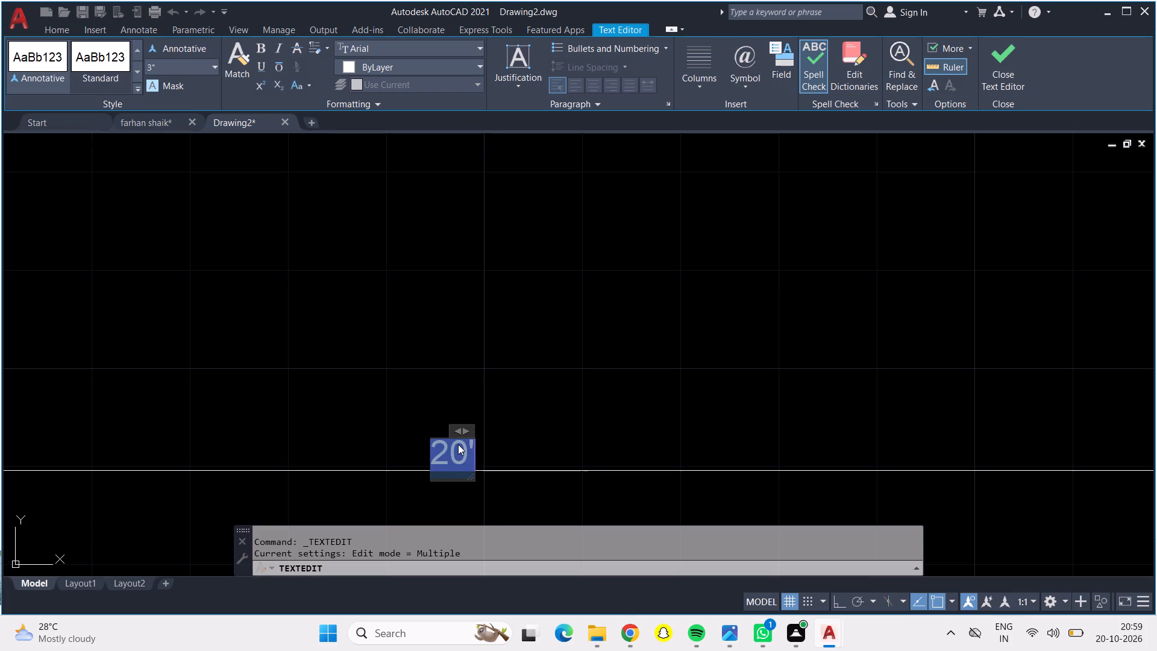
{"action": "key", "text": "BackSpace"}
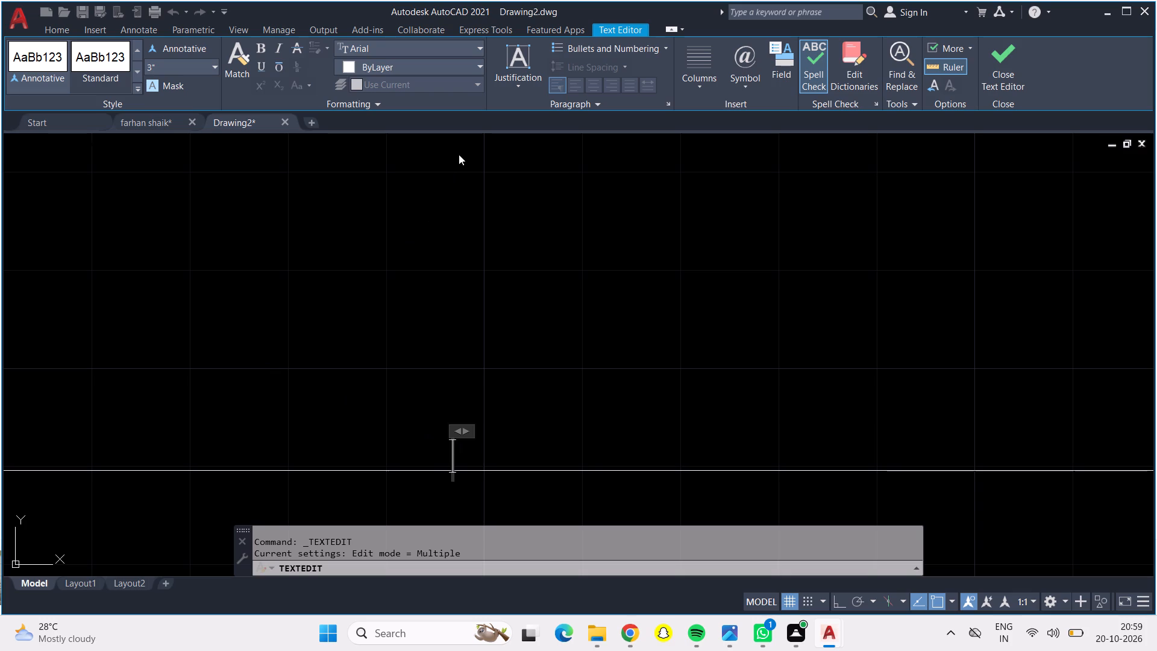
{"action": "triple_click", "coordinate": [585, 86]}
{"action": "left_click", "coordinate": [218, 68]}
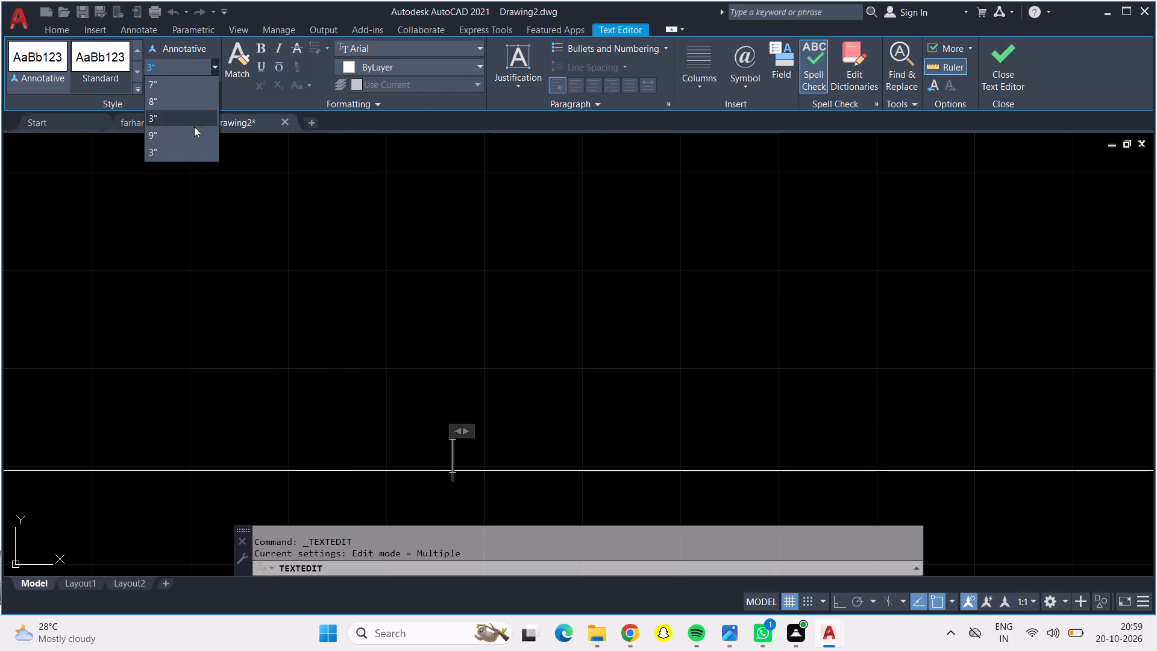
{"action": "left_click", "coordinate": [189, 139]}
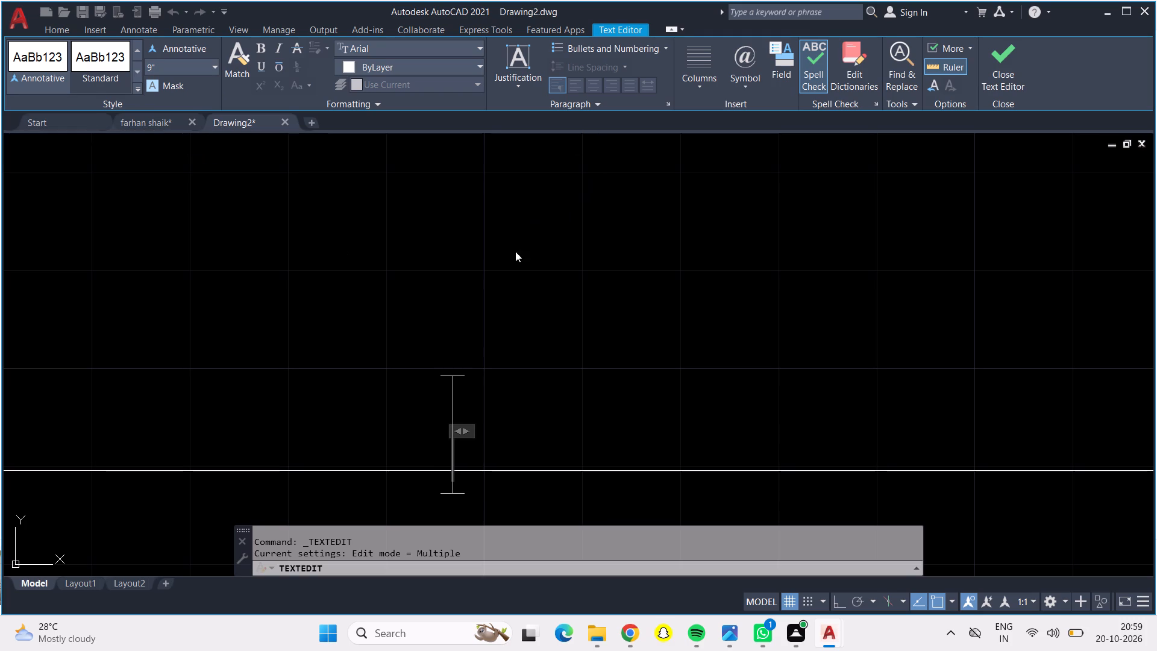
{"action": "type", "text": "20'"}
{"action": "left_click", "coordinate": [478, 336]}
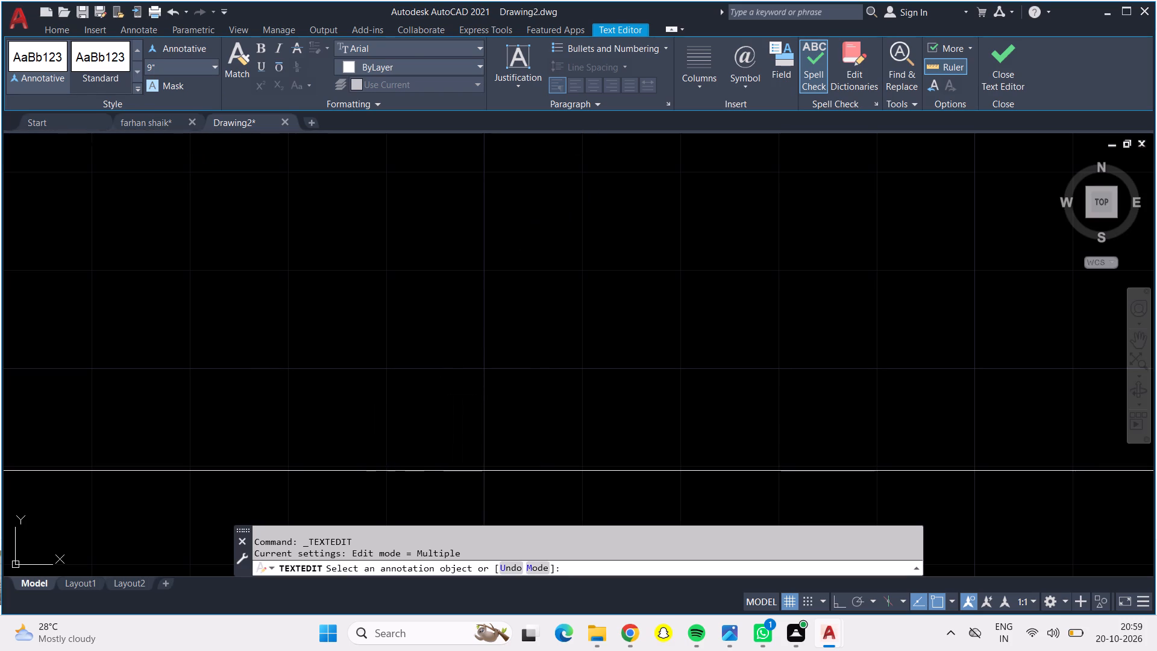
Re-enter the overall length dimension text along the bedroom side of the plan as 40' with a 9" text height.
{"action": "scroll", "coordinate": [488, 352], "scroll_direction": "down", "scroll_amount": 7}
{"action": "scroll", "coordinate": [574, 391], "scroll_direction": "down", "scroll_amount": 1}
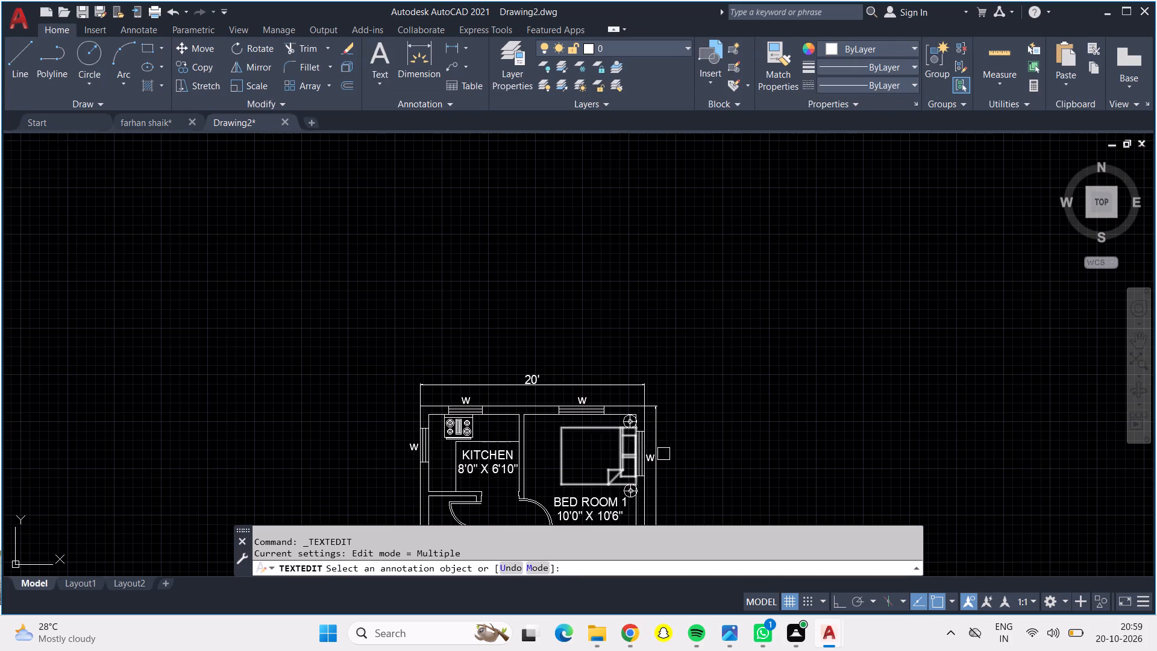
{"action": "middle_click_drag", "start_coordinate": [721, 443], "coordinate": [694, 254]}
{"action": "scroll", "coordinate": [624, 450], "scroll_direction": "up", "scroll_amount": 3}
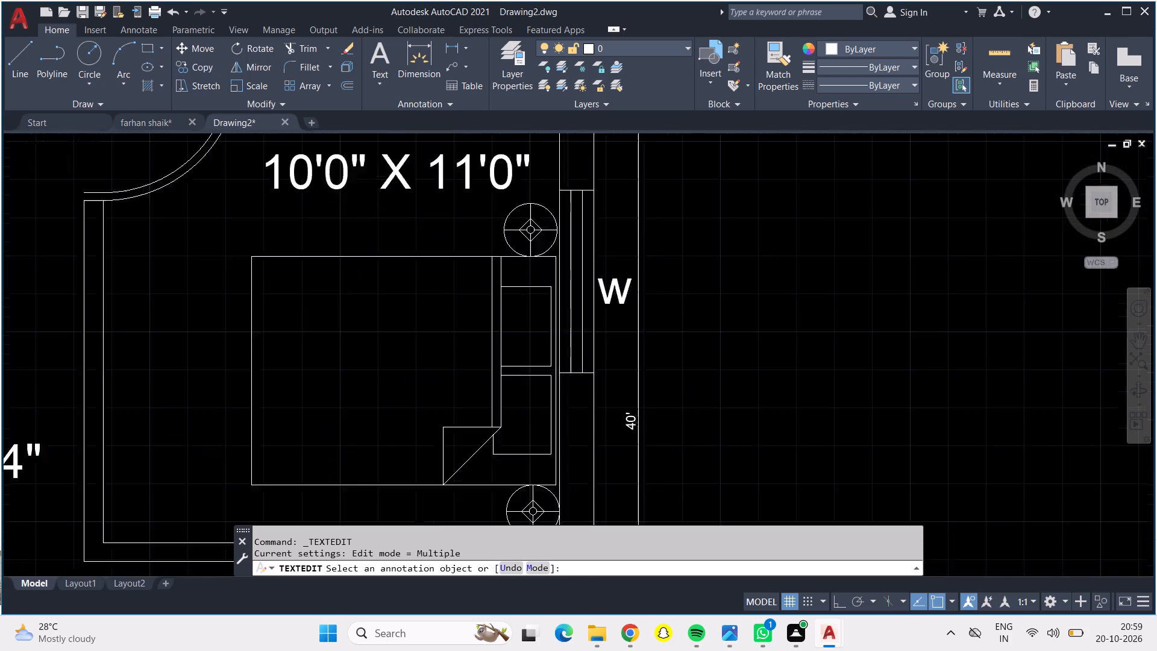
{"action": "scroll", "coordinate": [624, 450], "scroll_direction": "up", "scroll_amount": 2}
{"action": "scroll", "coordinate": [636, 389], "scroll_direction": "up", "scroll_amount": 2}
{"action": "double_click", "coordinate": [666, 336]}
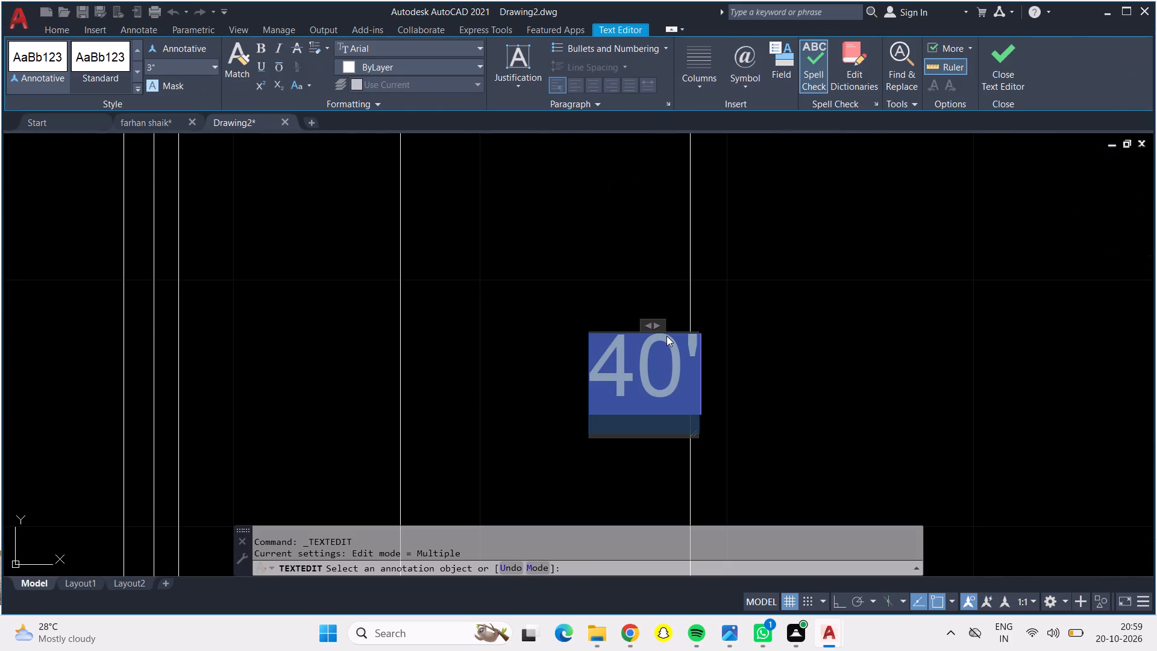
{"action": "key", "text": "BackSpace"}
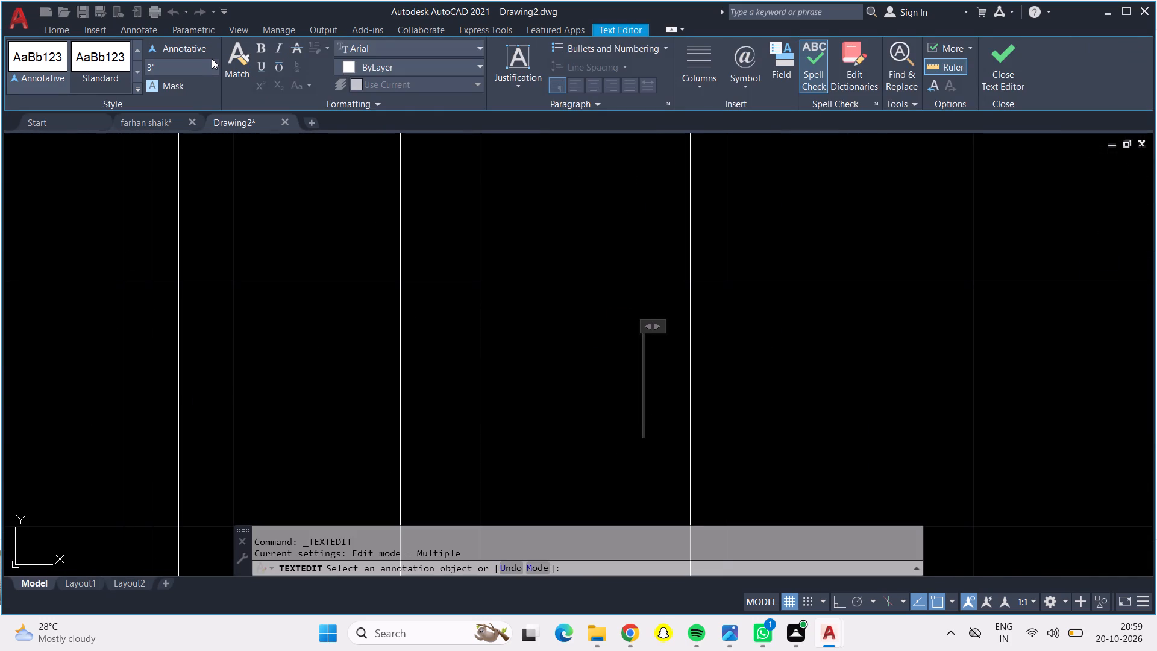
{"action": "left_click", "coordinate": [212, 58]}
{"action": "left_click", "coordinate": [196, 130]}
{"action": "type", "text": "40'"}
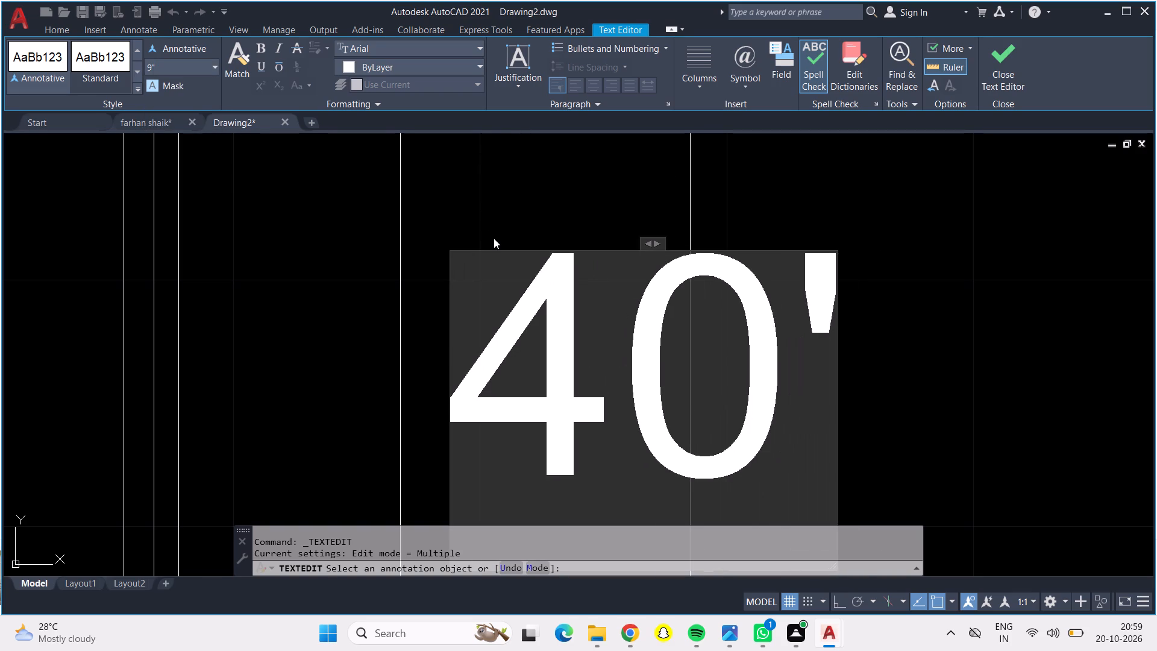
{"action": "left_click", "coordinate": [485, 175]}
{"action": "scroll", "coordinate": [545, 262], "scroll_direction": "down", "scroll_amount": 1}
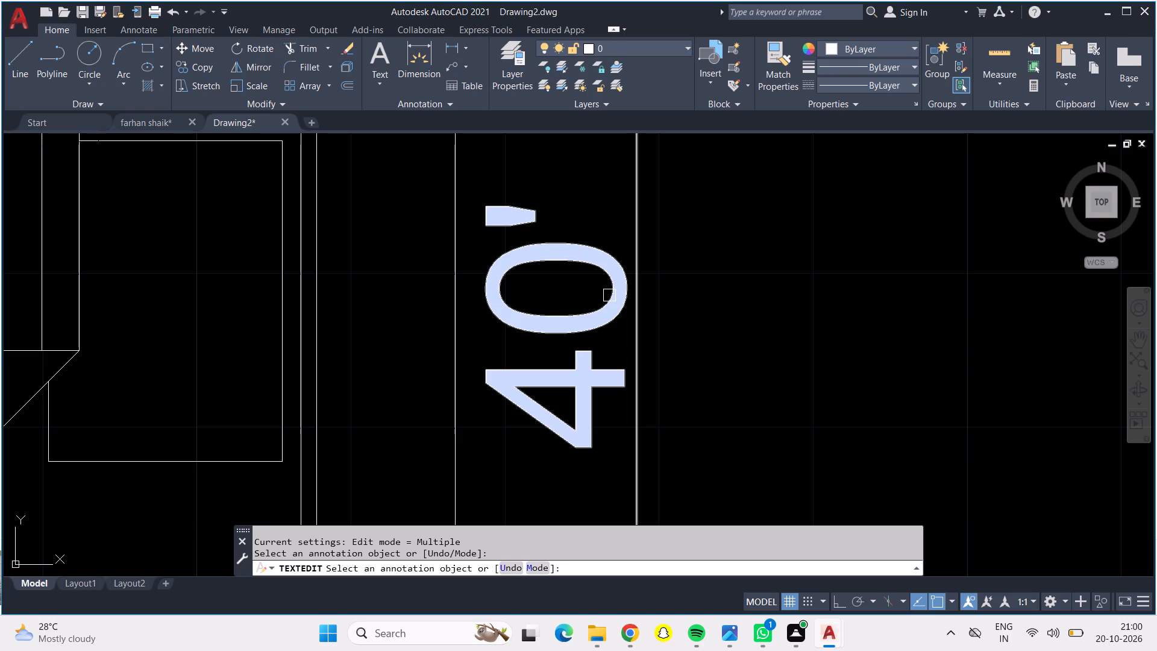
{"action": "scroll", "coordinate": [723, 269], "scroll_direction": "down", "scroll_amount": 4}
{"action": "scroll", "coordinate": [625, 298], "scroll_direction": "down", "scroll_amount": 1}
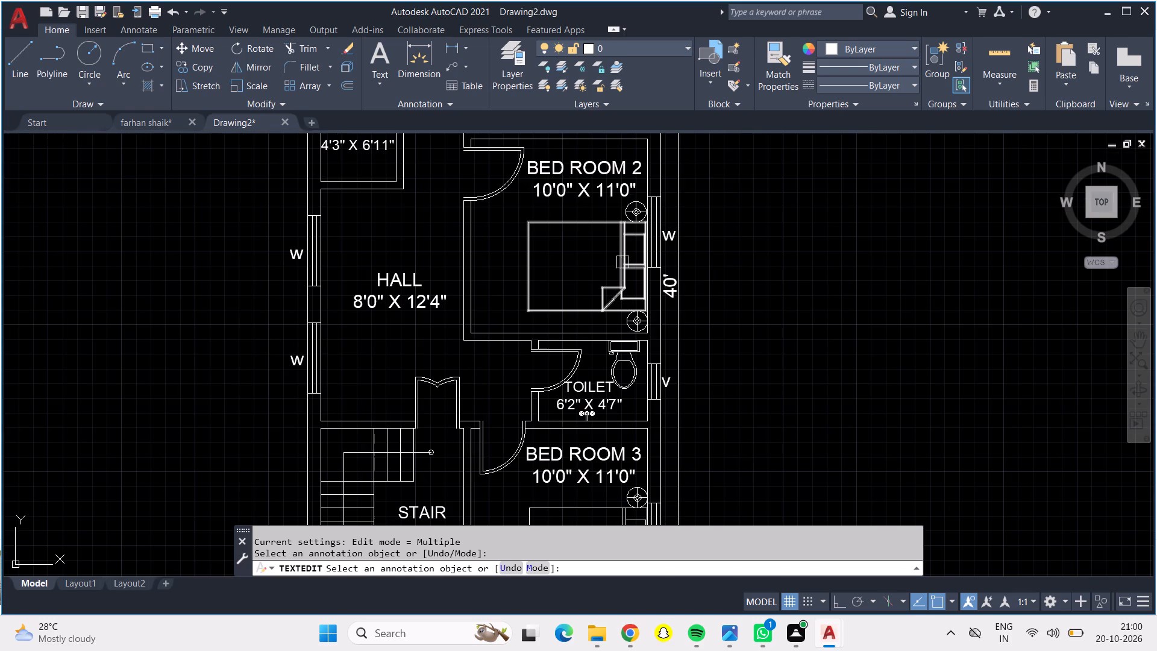
{"action": "scroll", "coordinate": [627, 253], "scroll_direction": "up", "scroll_amount": 4}
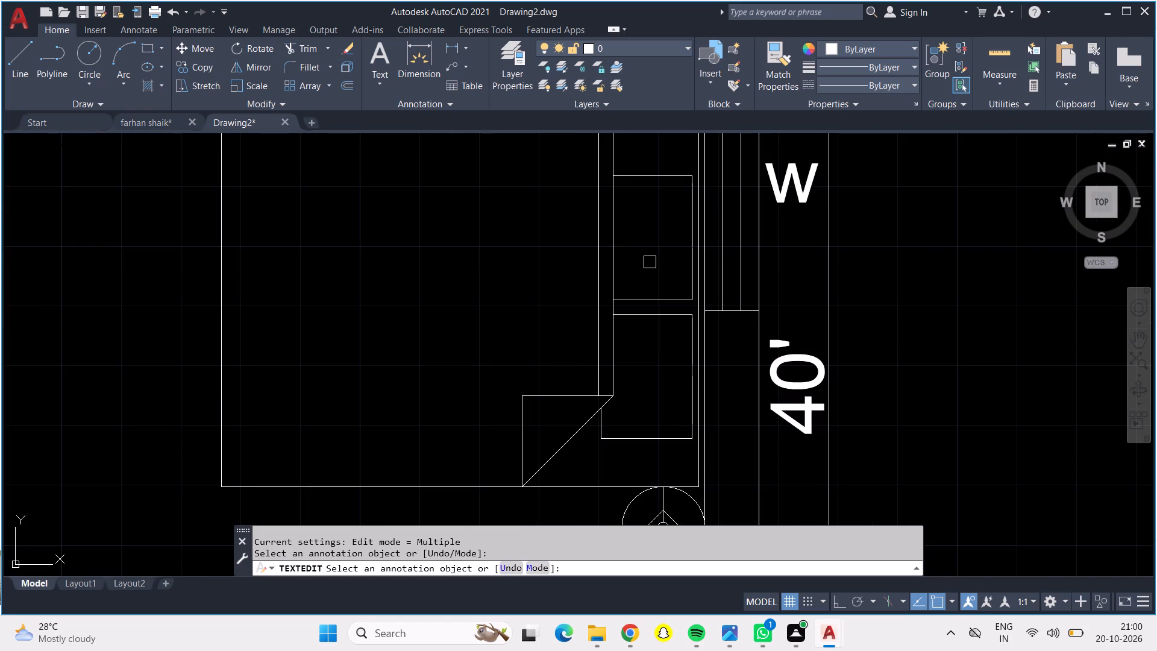
{"action": "key", "text": "Escape"}
Move the BED ROOM 2 bed slightly toward the window so its headboard edge meets the outer wall.
{"action": "scroll", "coordinate": [704, 309], "scroll_direction": "up", "scroll_amount": 2}
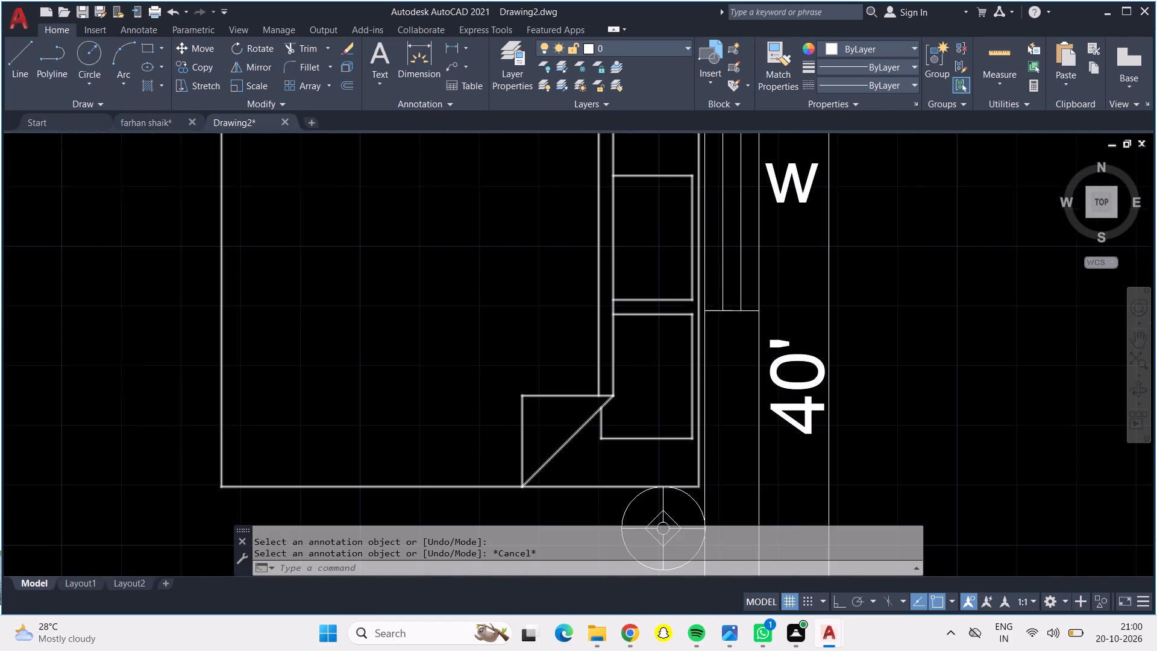
{"action": "scroll", "coordinate": [704, 309], "scroll_direction": "up", "scroll_amount": 1}
{"action": "left_click", "coordinate": [685, 291]}
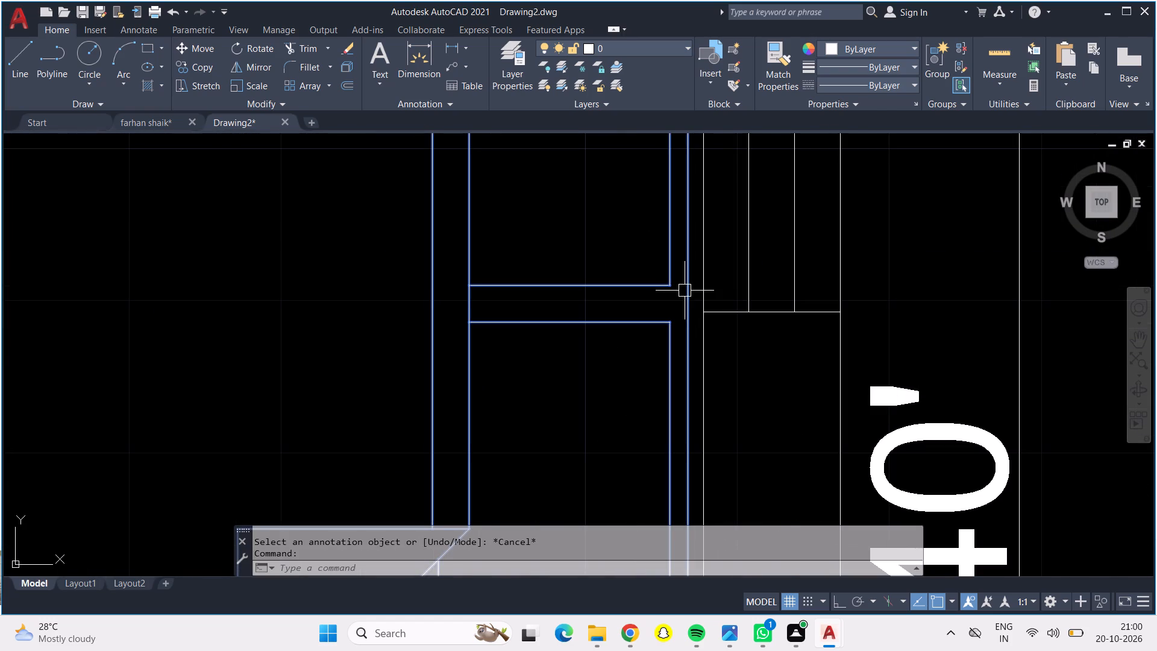
{"action": "left_click", "coordinate": [197, 45]}
{"action": "left_click", "coordinate": [687, 234]}
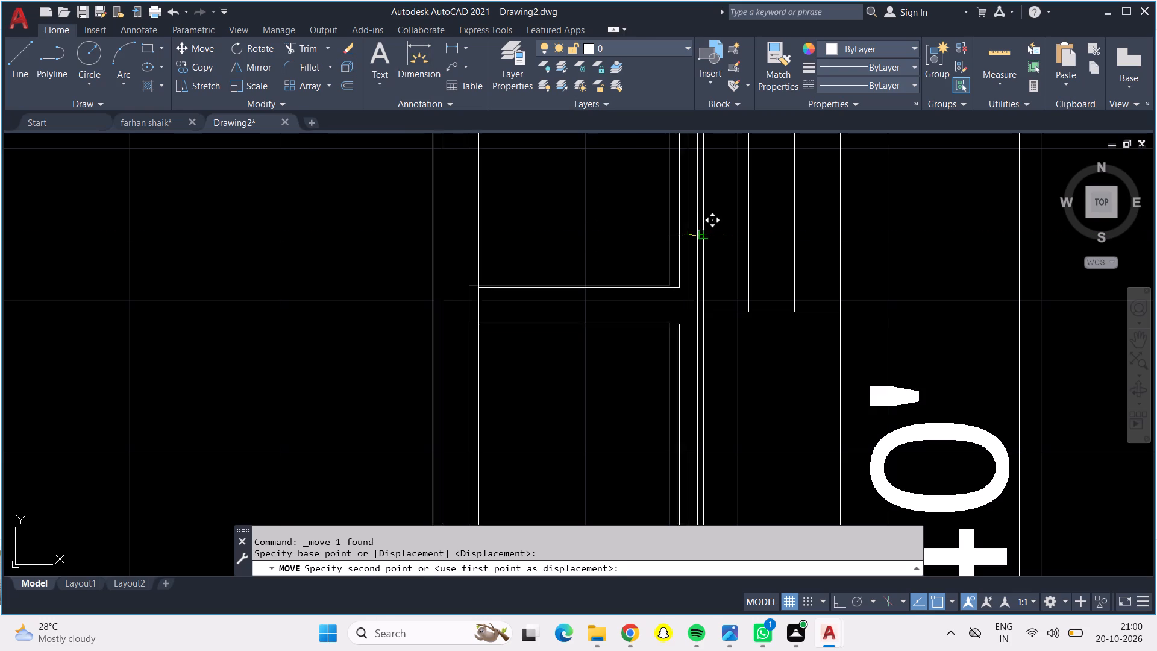
{"action": "left_click", "coordinate": [698, 237]}
Move the round bedside symbol nearest the BED ROOM 1 label slightly away from the outer wall.
{"action": "scroll", "coordinate": [670, 245], "scroll_direction": "down", "scroll_amount": 3}
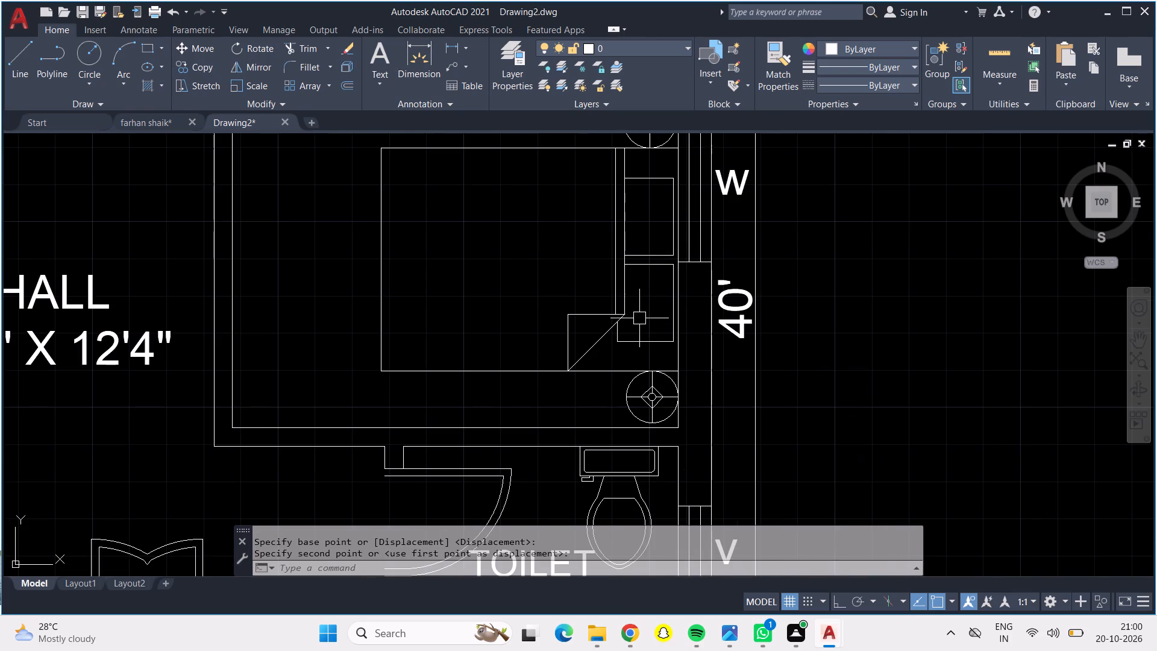
{"action": "middle_click_drag", "start_coordinate": [550, 254], "coordinate": [541, 363]}
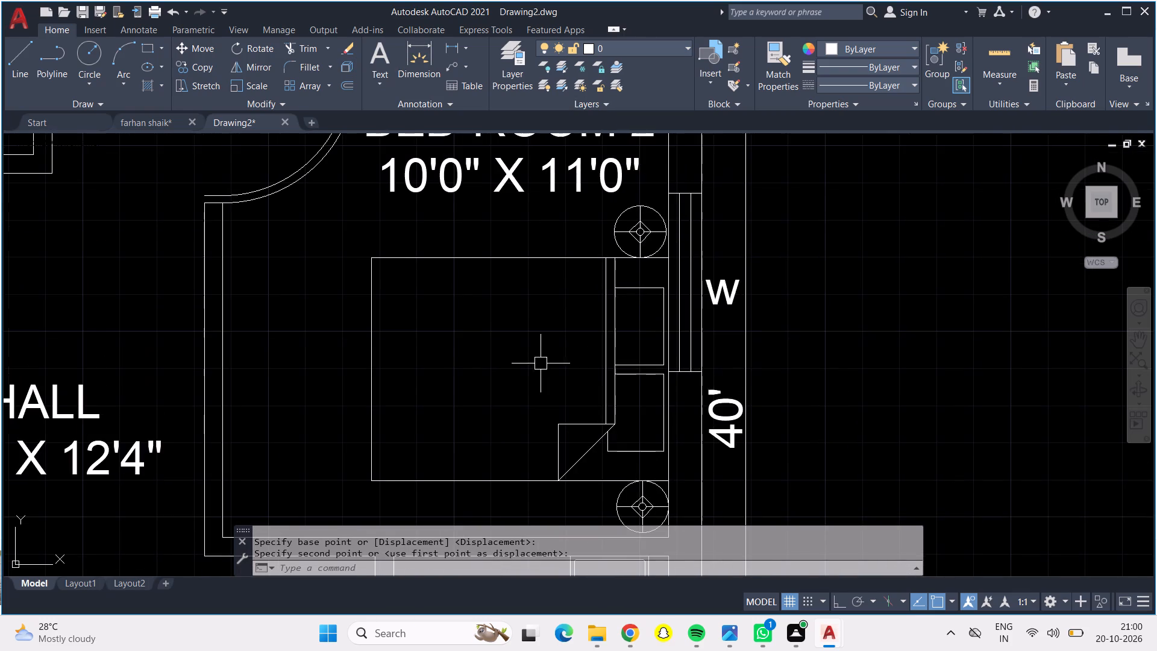
{"action": "scroll", "coordinate": [538, 300], "scroll_direction": "down", "scroll_amount": 1}
{"action": "middle_click_drag", "start_coordinate": [546, 249], "coordinate": [527, 434]}
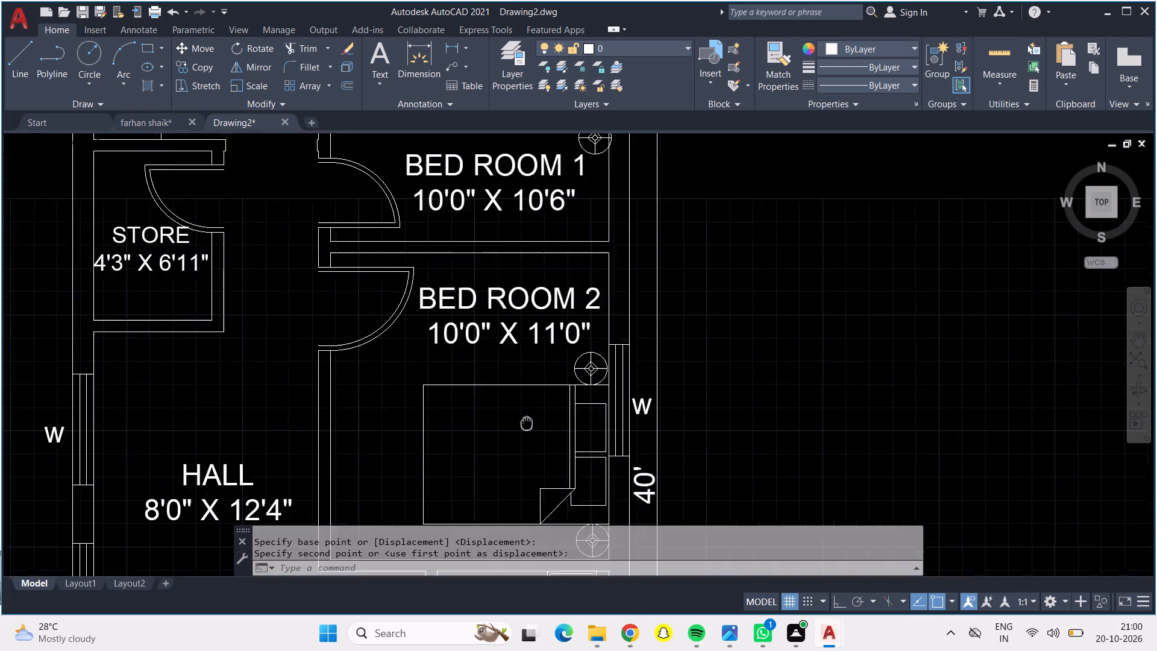
{"action": "middle_click_drag", "start_coordinate": [527, 434], "coordinate": [521, 556]}
{"action": "scroll", "coordinate": [544, 247], "scroll_direction": "up", "scroll_amount": 2}
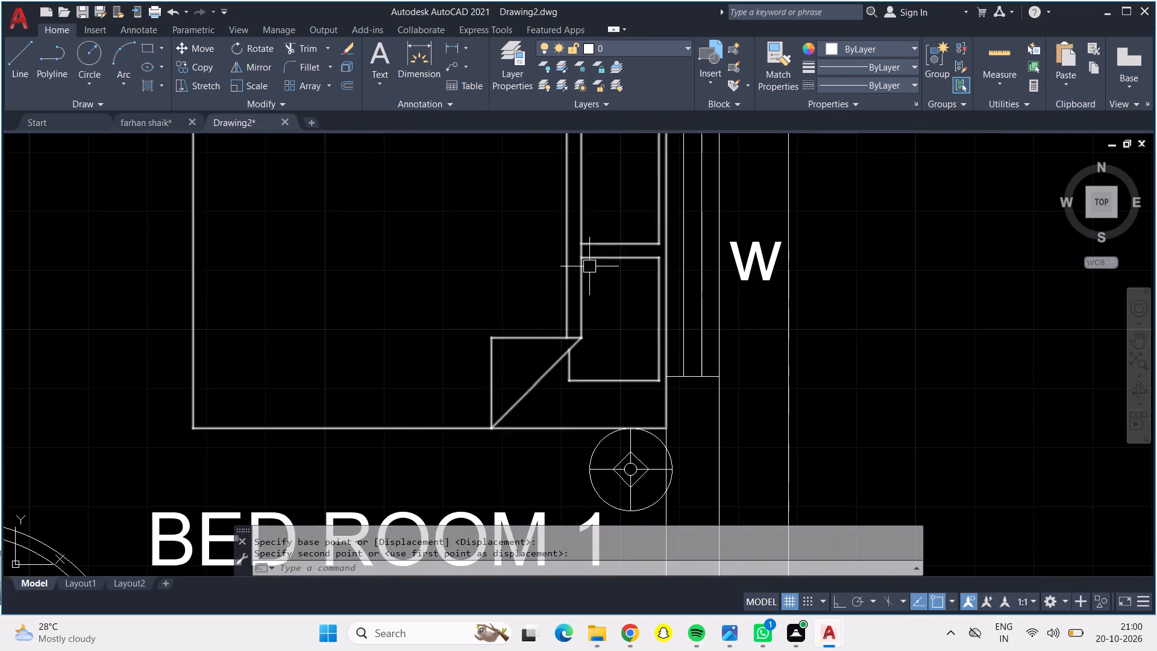
{"action": "left_click", "coordinate": [638, 472]}
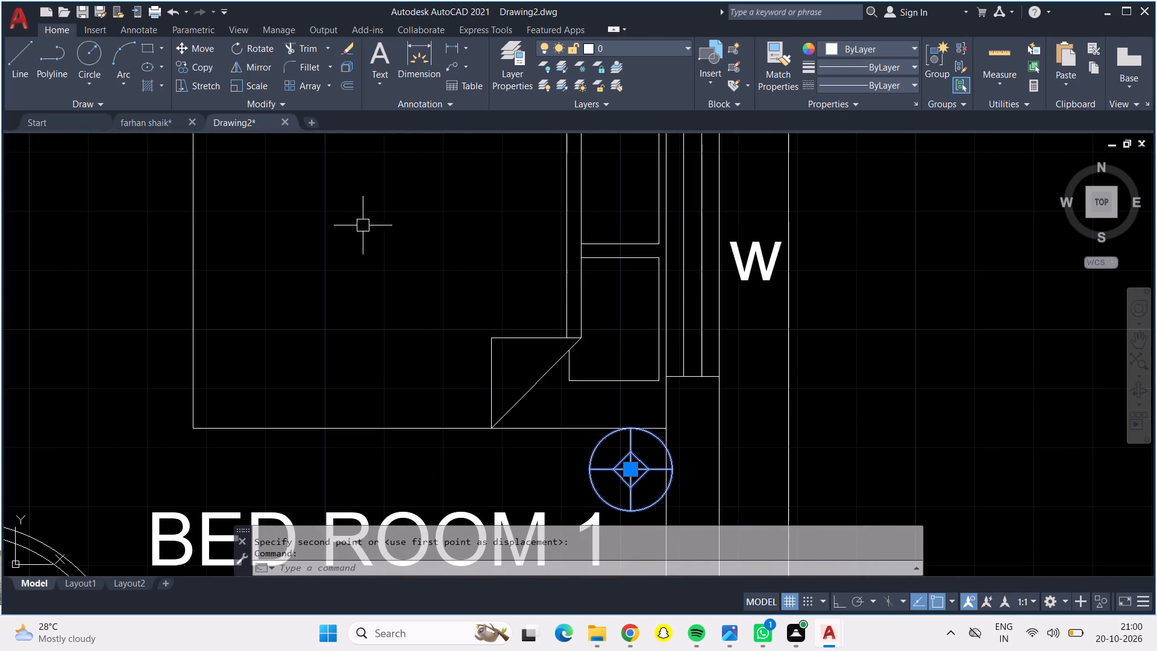
{"action": "left_click", "coordinate": [195, 50]}
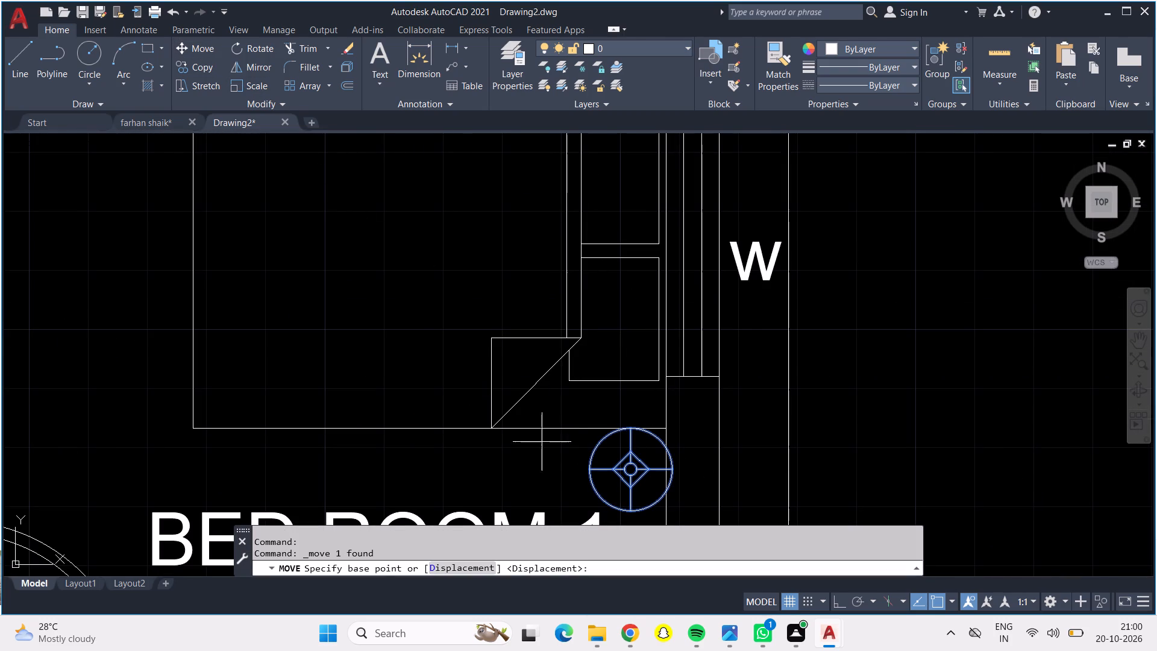
{"action": "left_click", "coordinate": [592, 470]}
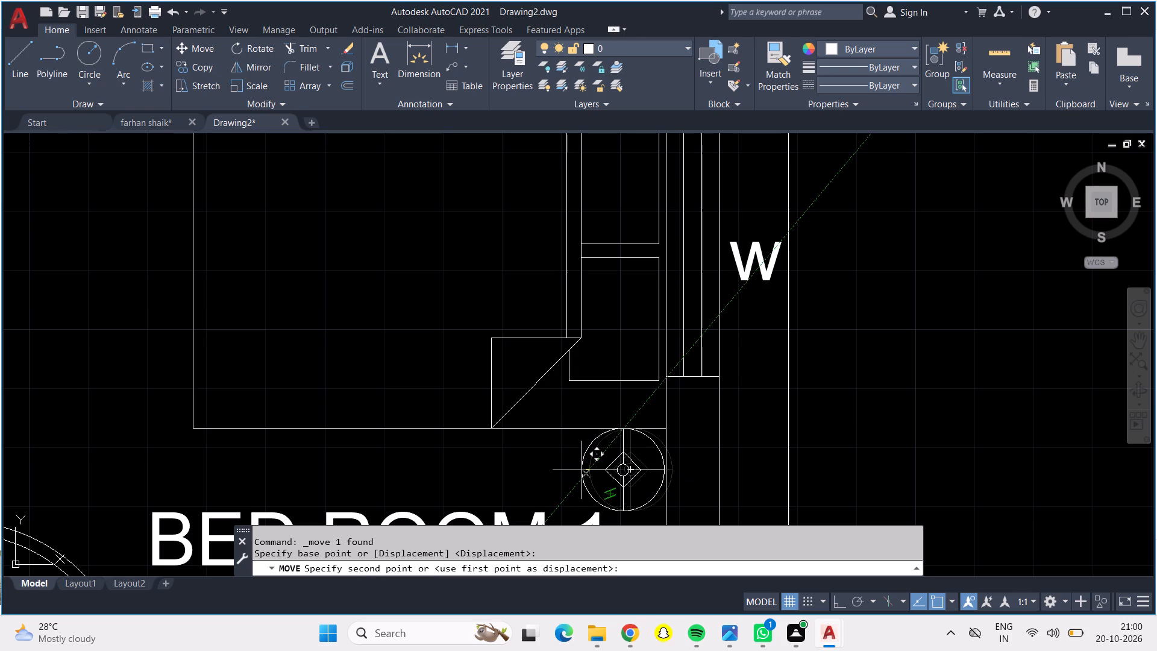
{"action": "left_click", "coordinate": [582, 470]}
Move the same BED ROOM 1 round bedside symbol up so its top touches the bed's lower edge.
{"action": "scroll", "coordinate": [586, 458], "scroll_direction": "down", "scroll_amount": 1}
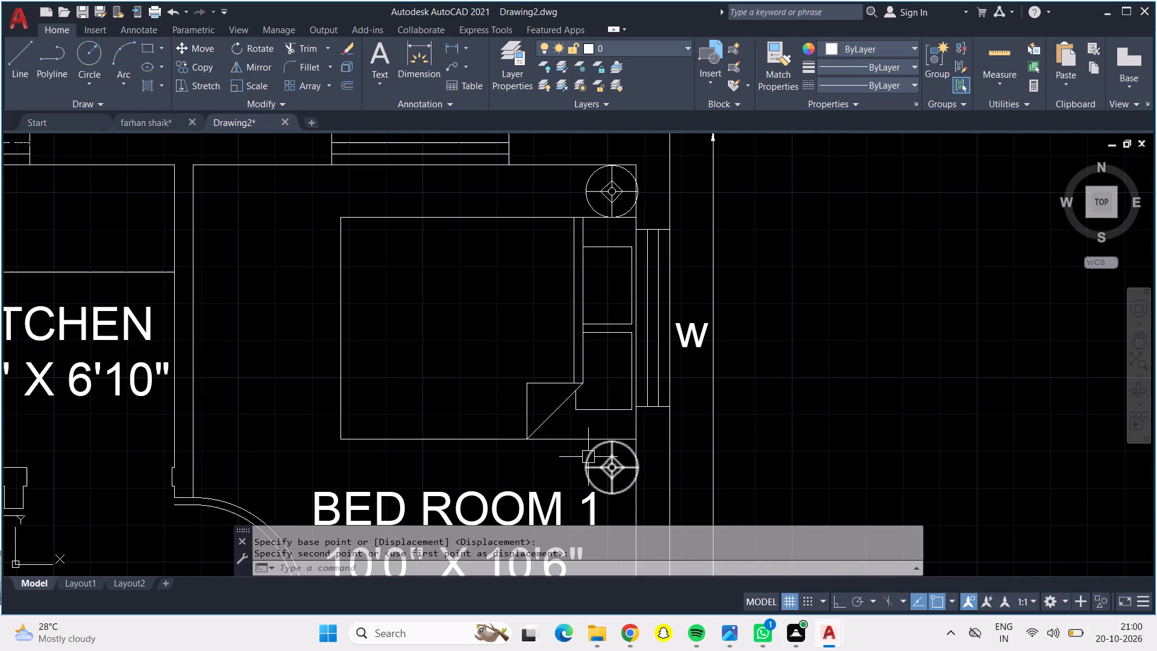
{"action": "scroll", "coordinate": [613, 464], "scroll_direction": "up", "scroll_amount": 3}
{"action": "left_click", "coordinate": [601, 456]}
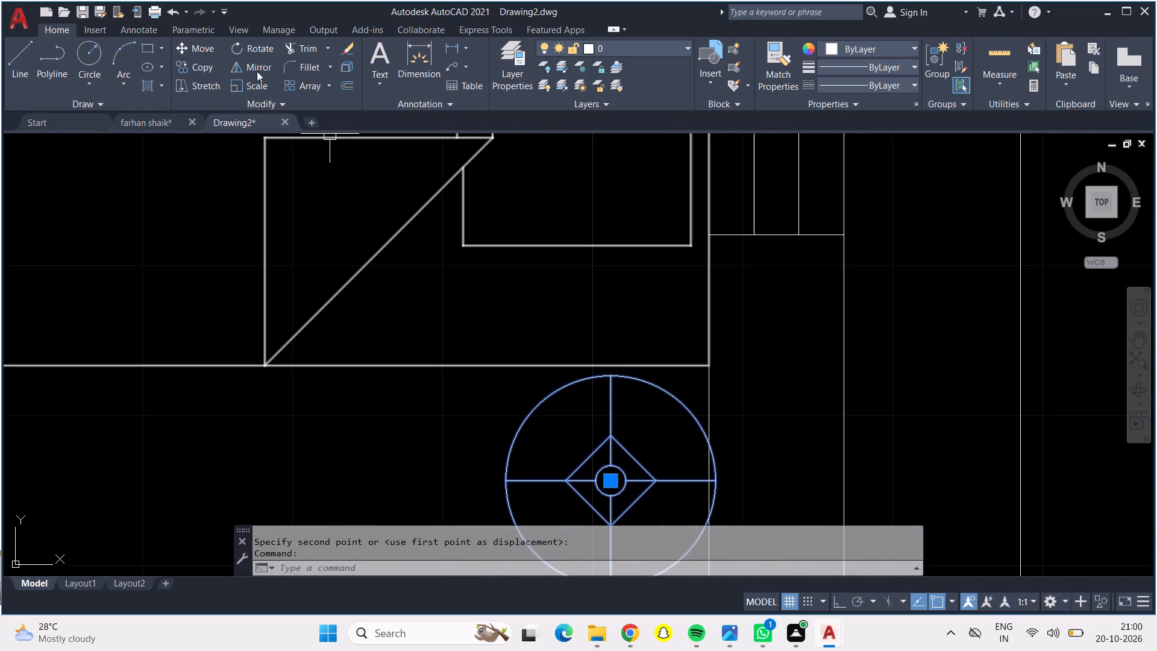
{"action": "left_click", "coordinate": [209, 47]}
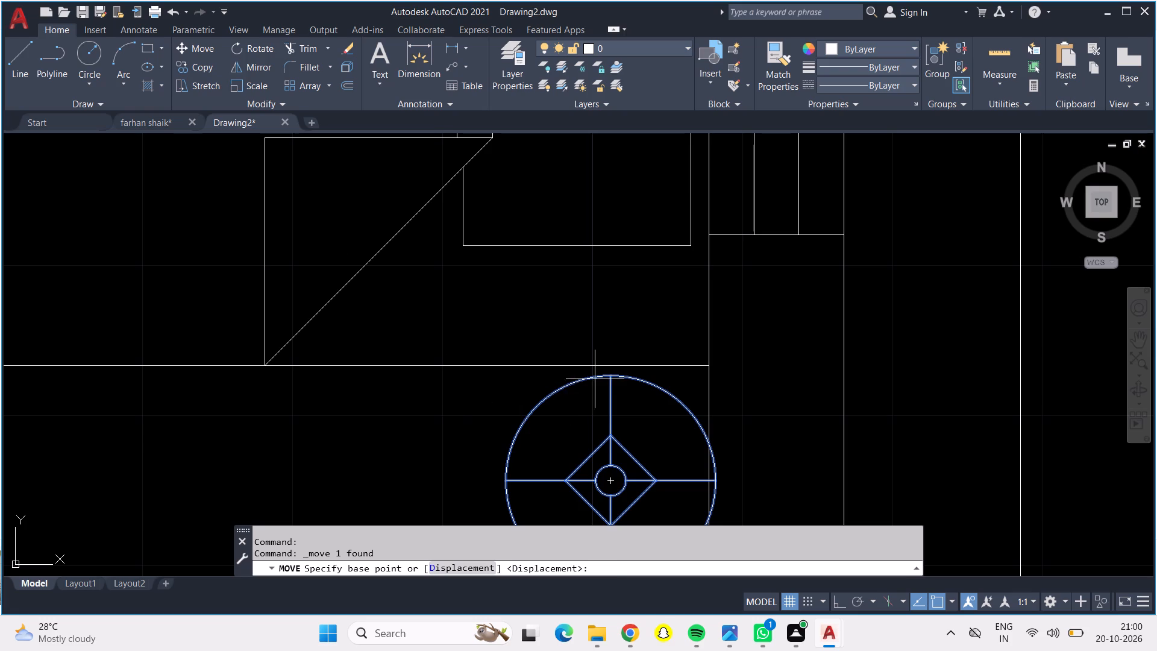
{"action": "left_click", "coordinate": [605, 377]}
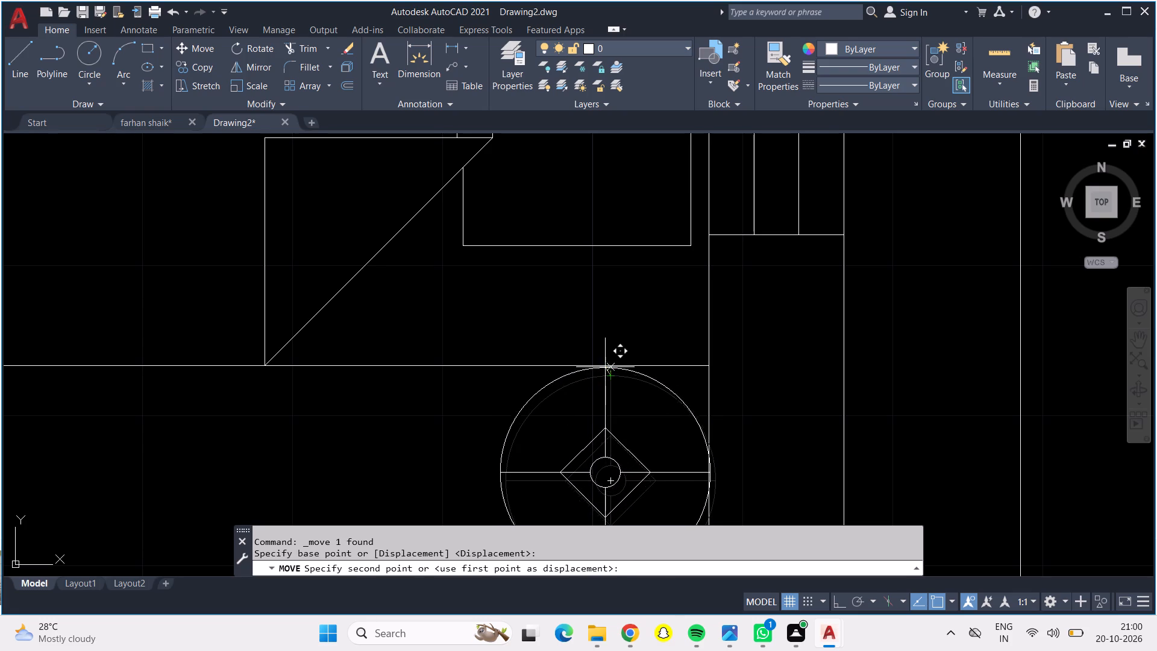
{"action": "left_click", "coordinate": [604, 363]}
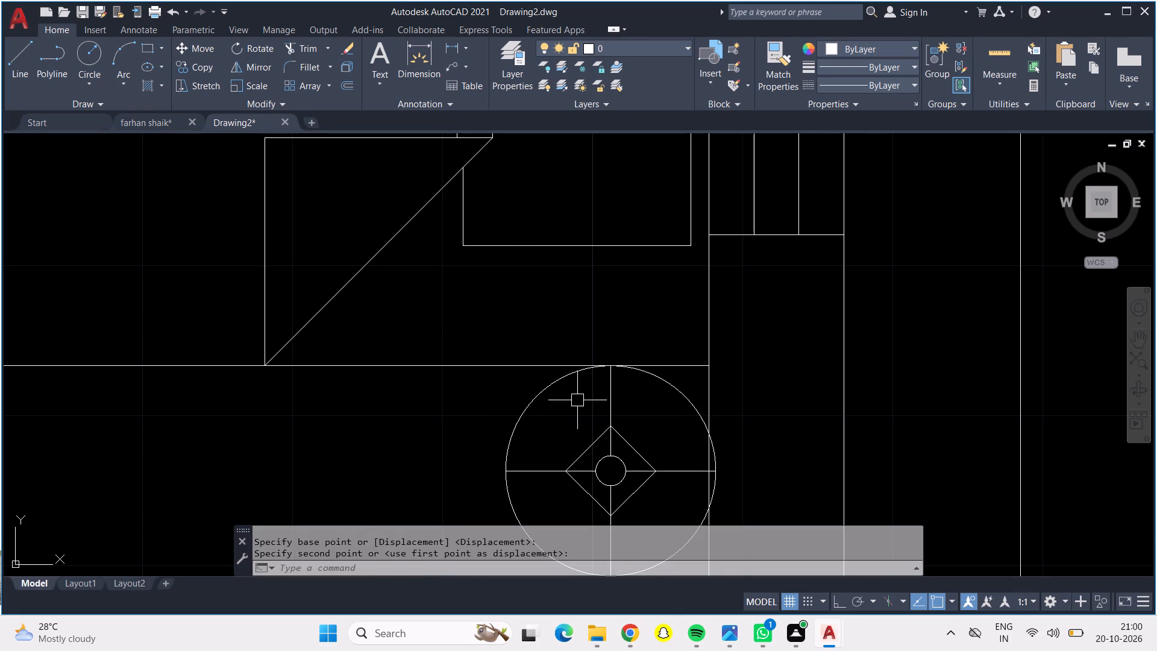
{"action": "scroll", "coordinate": [577, 400], "scroll_direction": "down", "scroll_amount": 1}
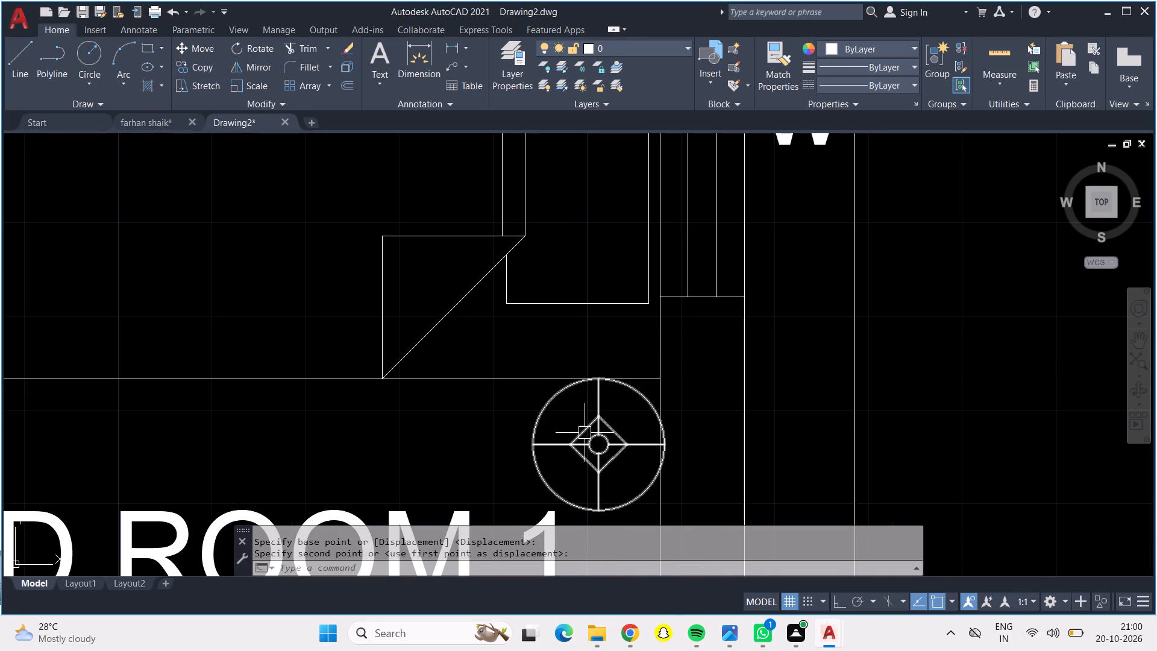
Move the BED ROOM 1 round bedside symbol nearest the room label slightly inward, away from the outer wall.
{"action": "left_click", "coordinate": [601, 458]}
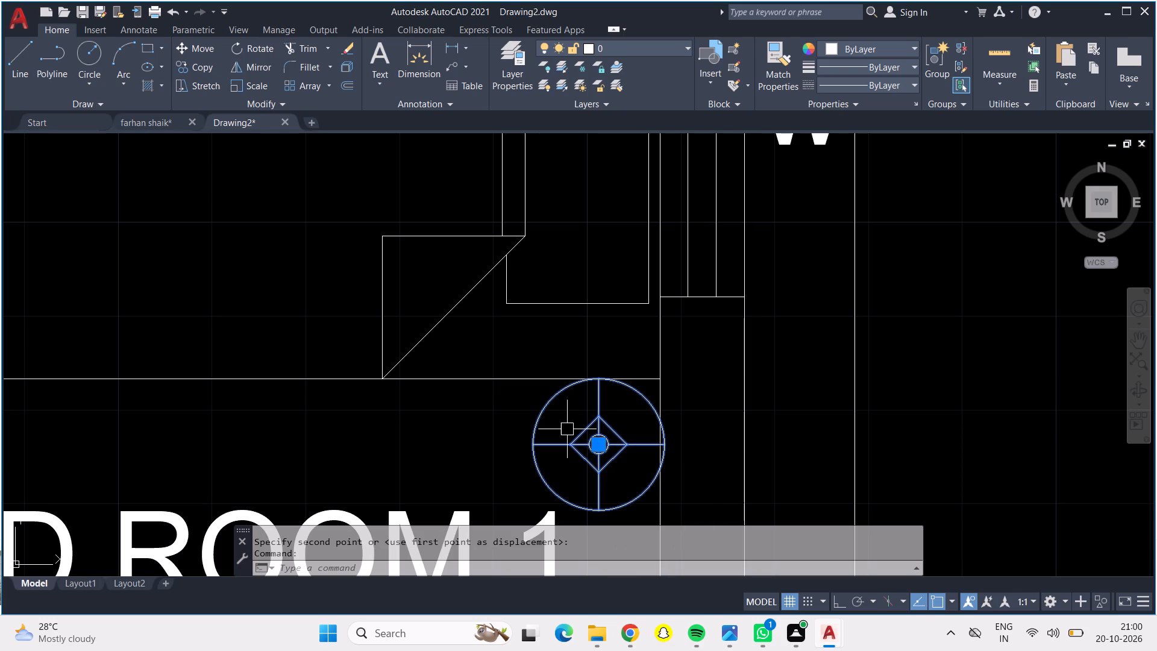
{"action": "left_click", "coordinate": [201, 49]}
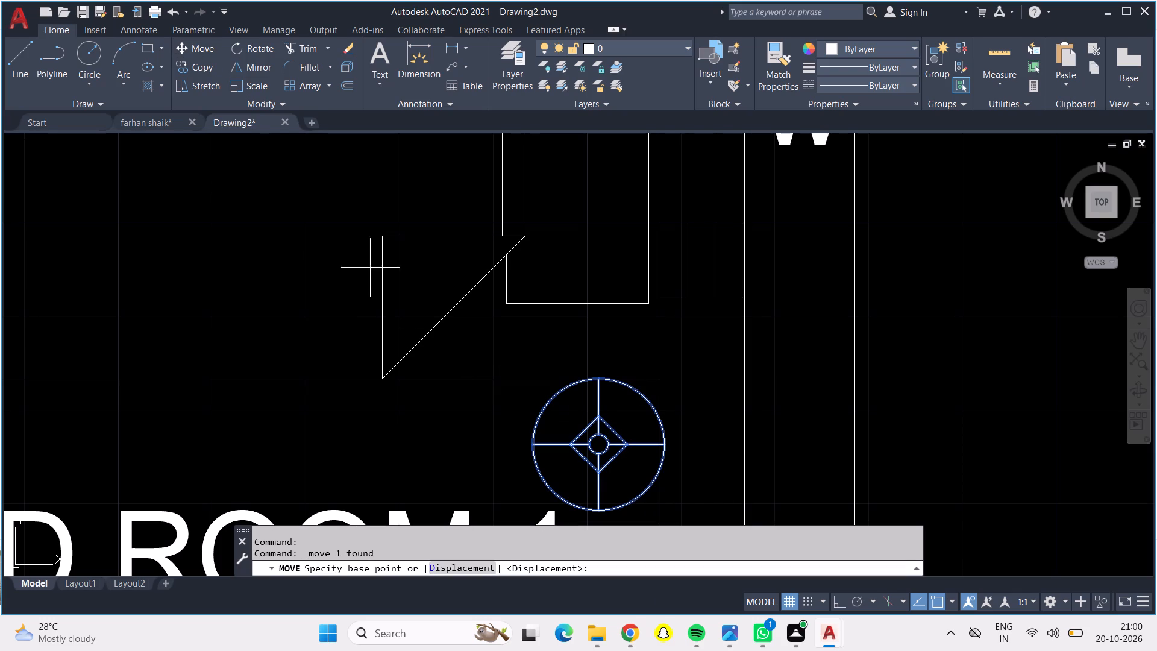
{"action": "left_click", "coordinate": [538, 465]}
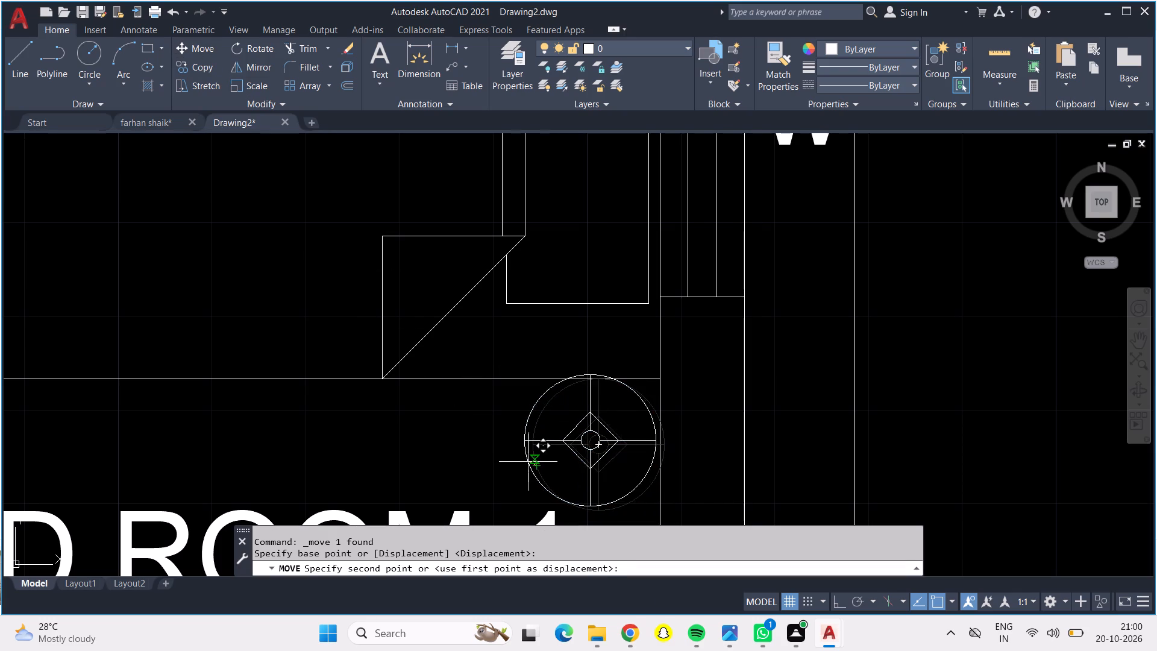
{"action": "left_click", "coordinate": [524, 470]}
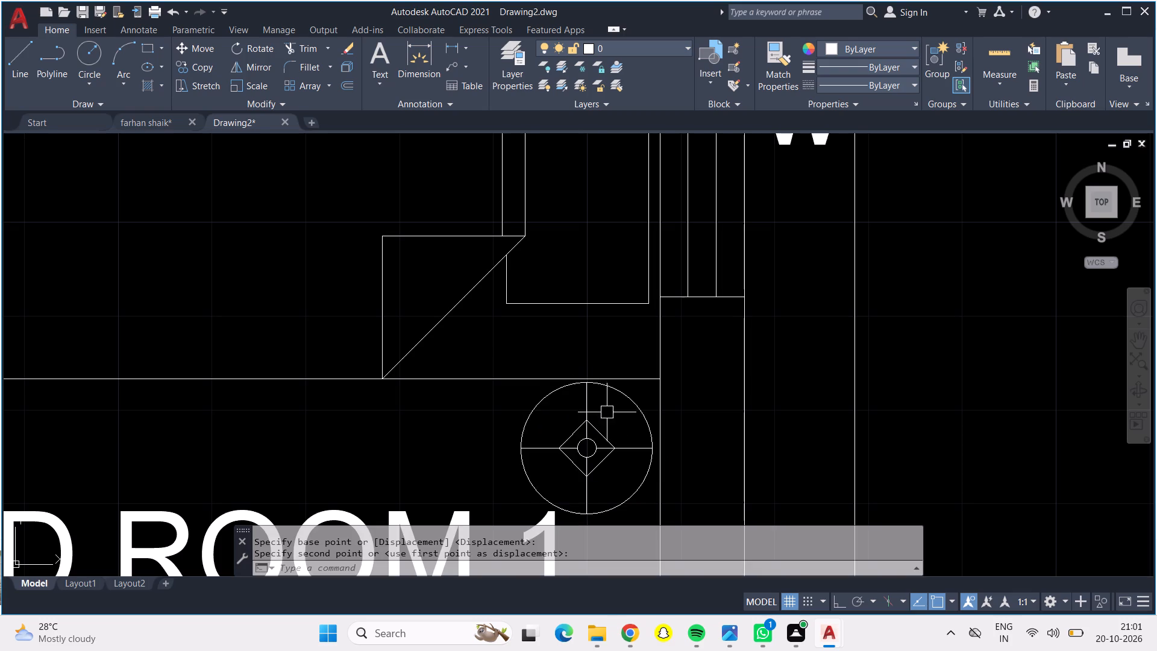
With Ortho on, move the same BED ROOM 1 bedside symbol horizontally so its outer edge touches the outer wall's inner face.
{"action": "left_click", "coordinate": [591, 437]}
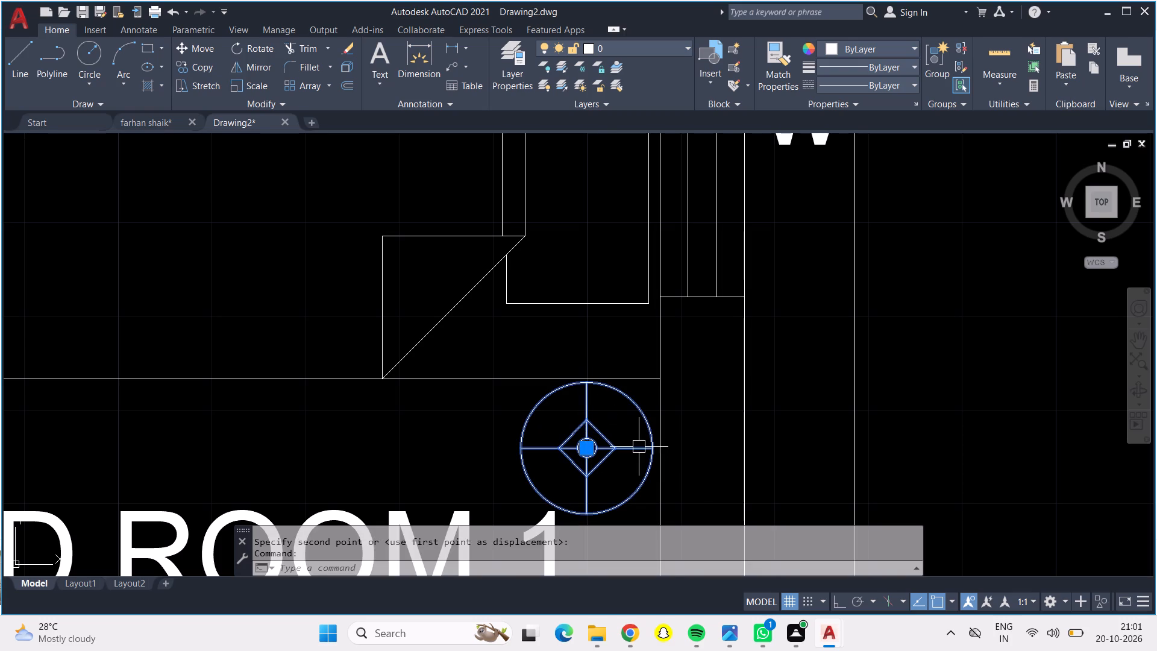
{"action": "left_click", "coordinate": [210, 42]}
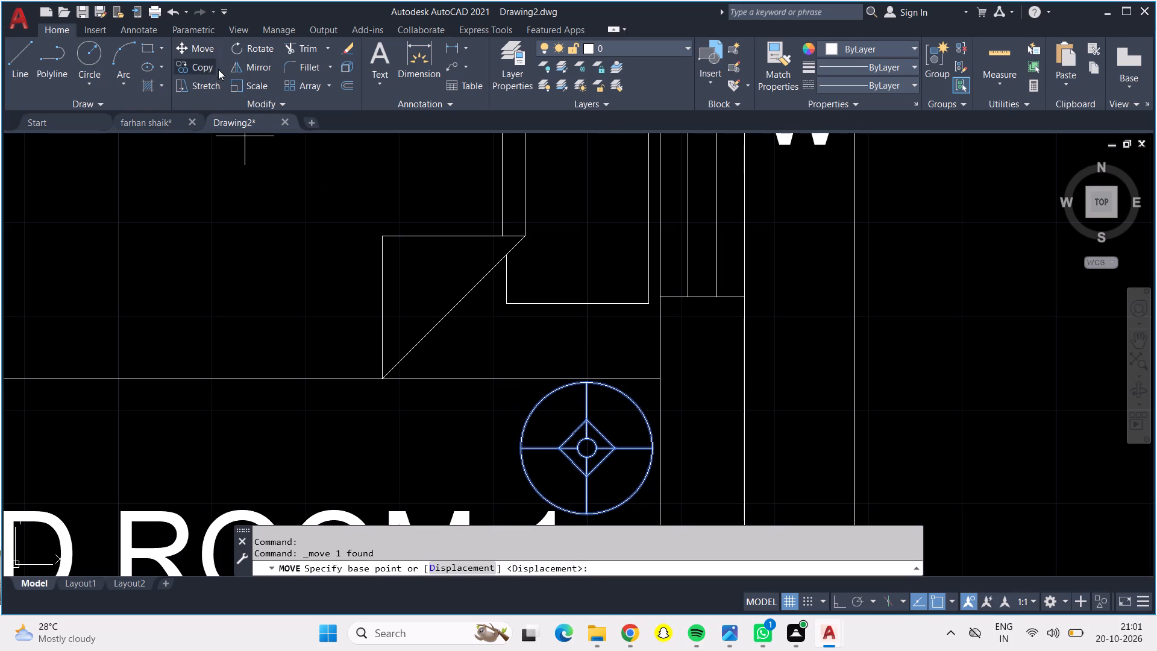
{"action": "key", "text": "F8"}
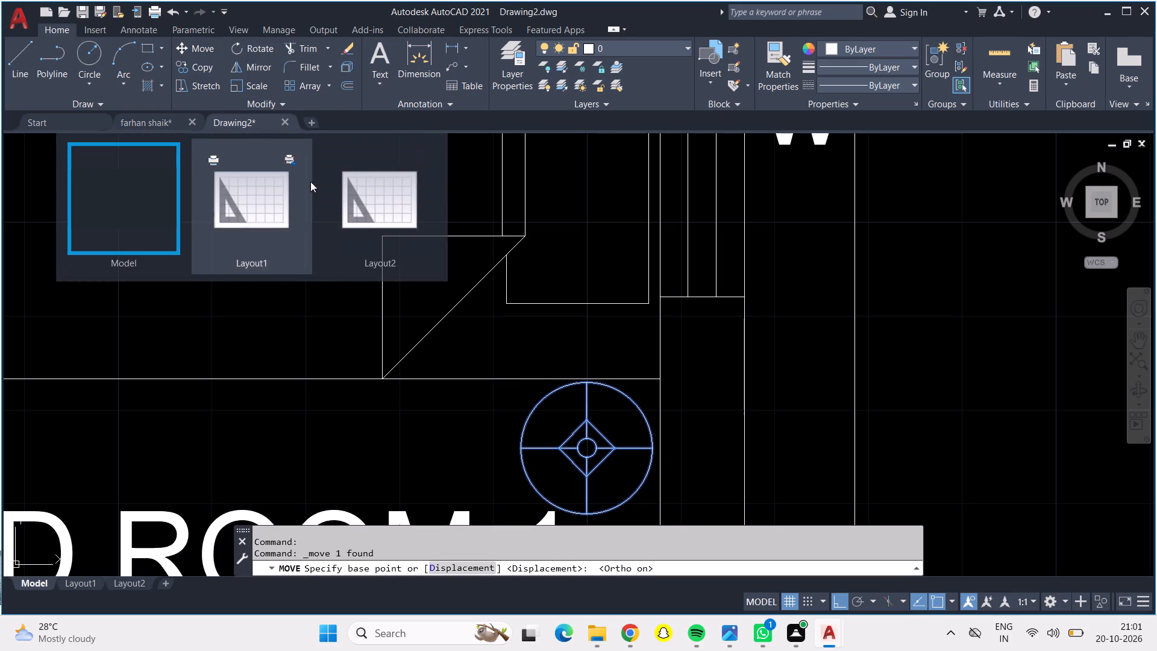
{"action": "left_click", "coordinate": [652, 451]}
{"action": "left_click", "coordinate": [657, 450]}
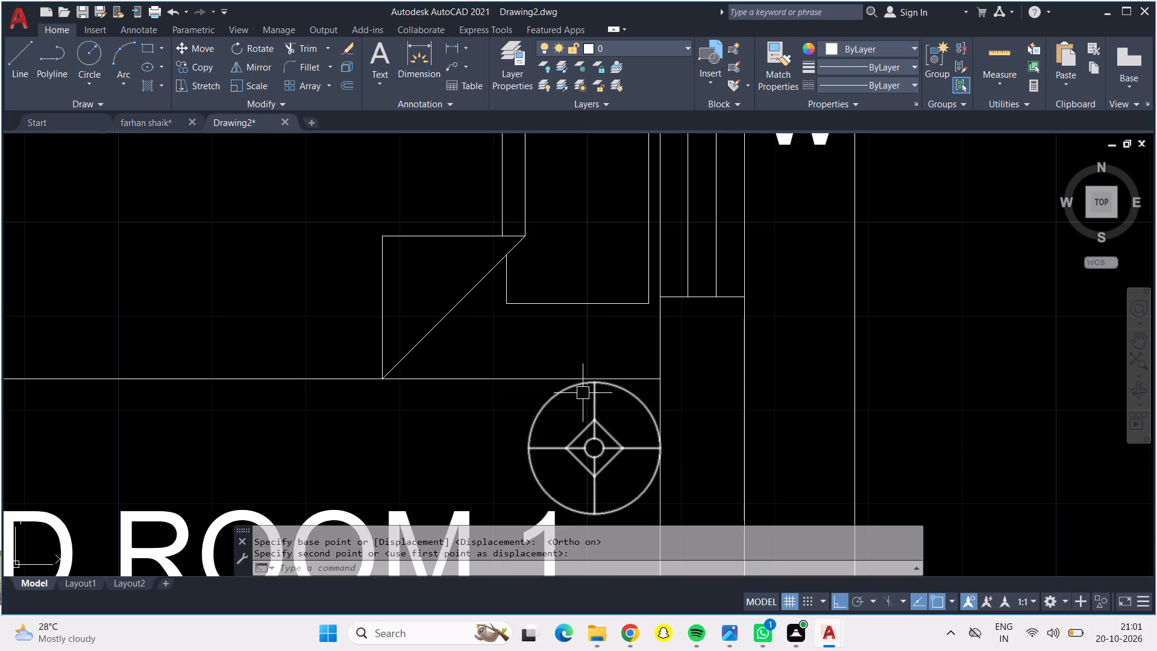
Move the same BED ROOM 1 bedside symbol straight up so its top touches the bed's lower edge.
{"action": "left_click", "coordinate": [575, 425]}
{"action": "left_click", "coordinate": [571, 424]}
{"action": "left_click", "coordinate": [601, 442]}
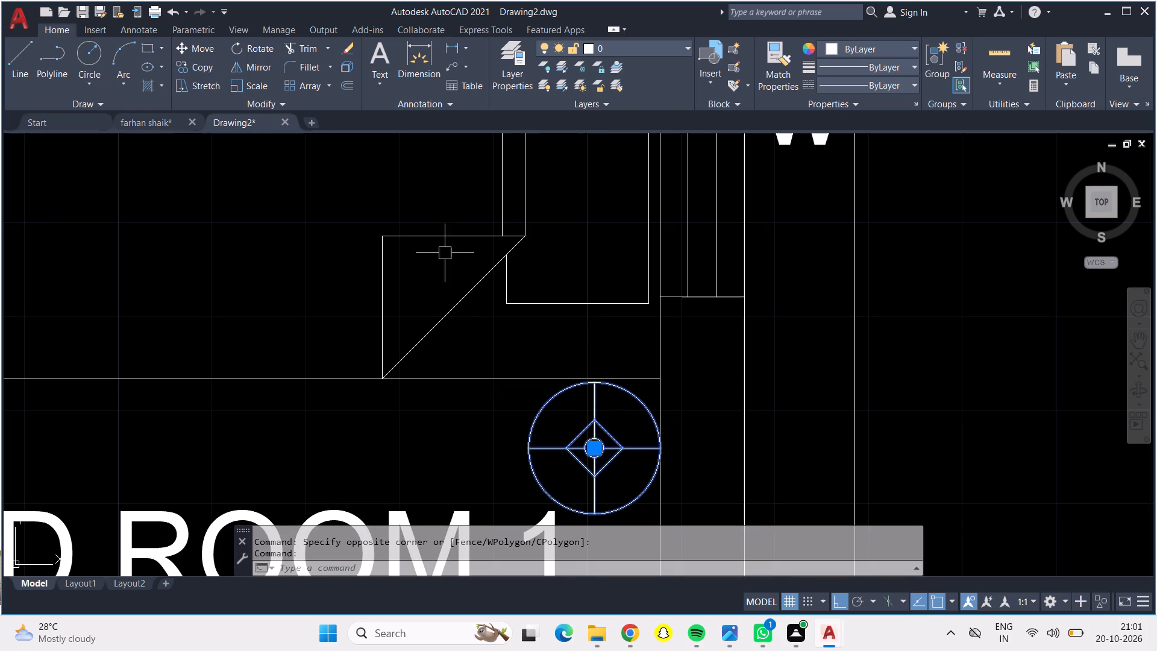
{"action": "left_click", "coordinate": [182, 43]}
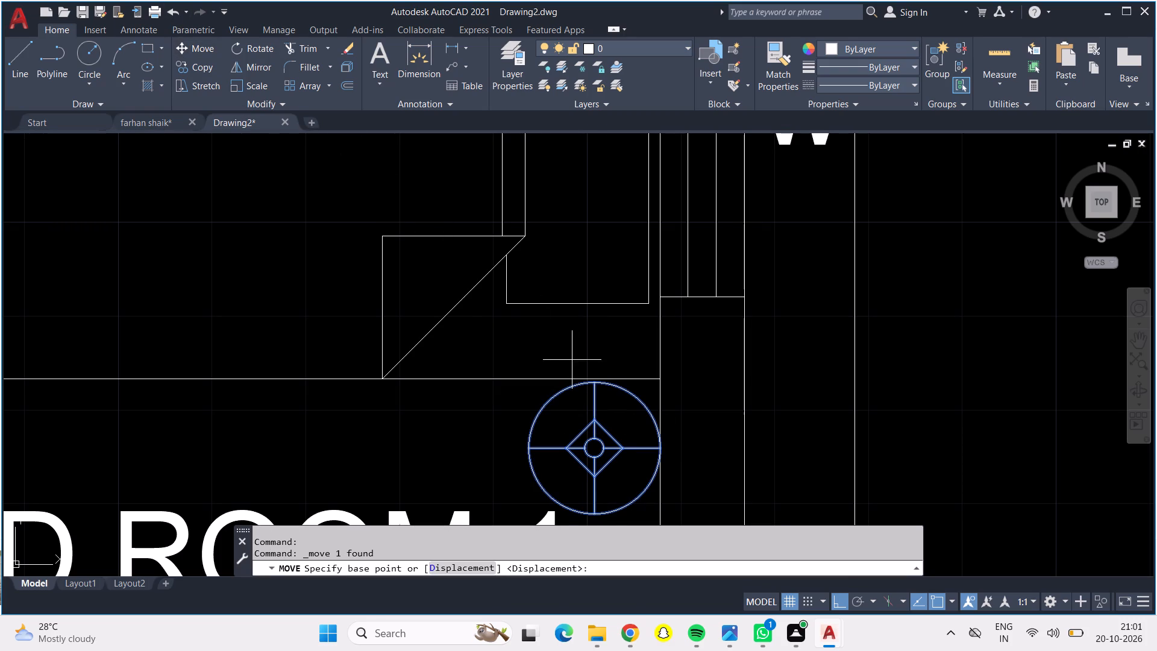
{"action": "scroll", "coordinate": [583, 385], "scroll_direction": "up", "scroll_amount": 2}
{"action": "left_click", "coordinate": [619, 383]}
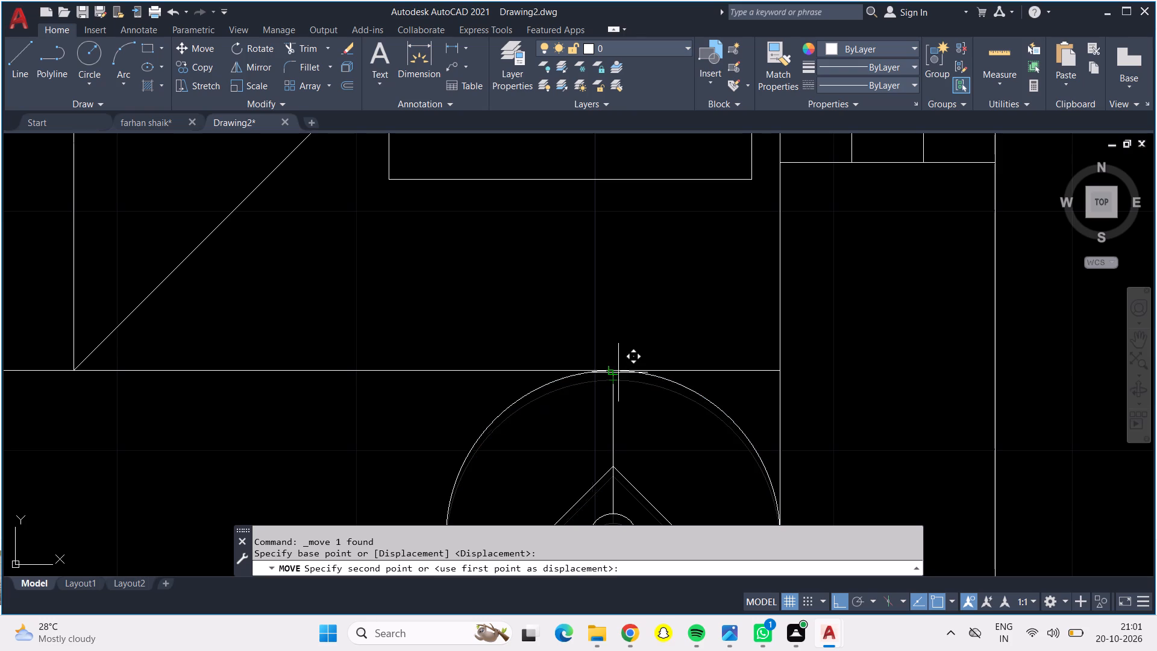
{"action": "left_click", "coordinate": [613, 373]}
{"action": "scroll", "coordinate": [612, 383], "scroll_direction": "down", "scroll_amount": 3}
{"action": "key", "text": "Escape"}
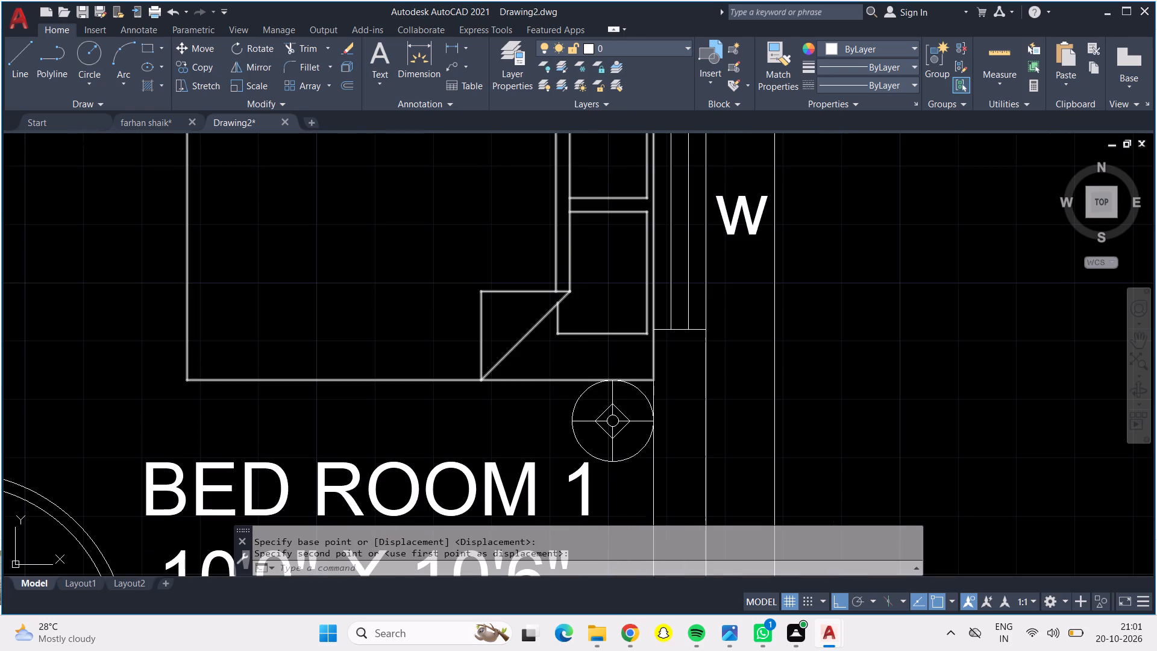
Move the BED ROOM 1 bedside symbol in the room's upper corner horizontally so its edge meets the outer wall's inner face.
{"action": "scroll", "coordinate": [581, 362], "scroll_direction": "down", "scroll_amount": 1}
{"action": "middle_click_drag", "start_coordinate": [484, 301], "coordinate": [480, 301]}
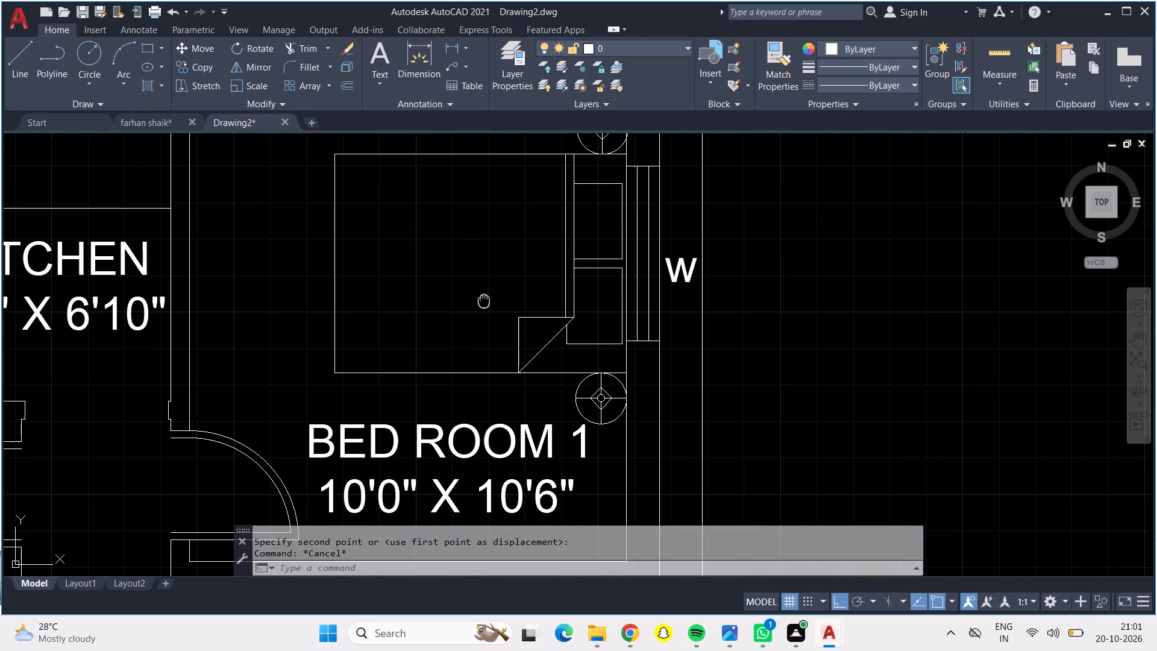
{"action": "middle_click_drag", "start_coordinate": [480, 301], "coordinate": [430, 476]}
{"action": "scroll", "coordinate": [545, 317], "scroll_direction": "up", "scroll_amount": 4}
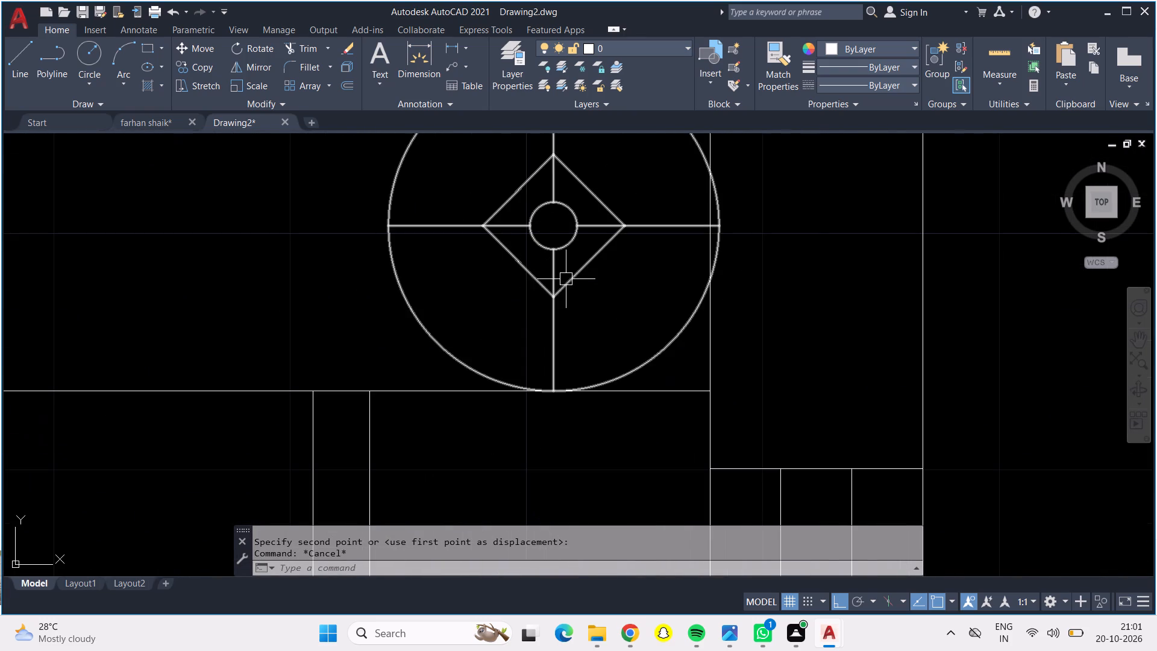
{"action": "middle_click_drag", "start_coordinate": [594, 329], "coordinate": [572, 435]}
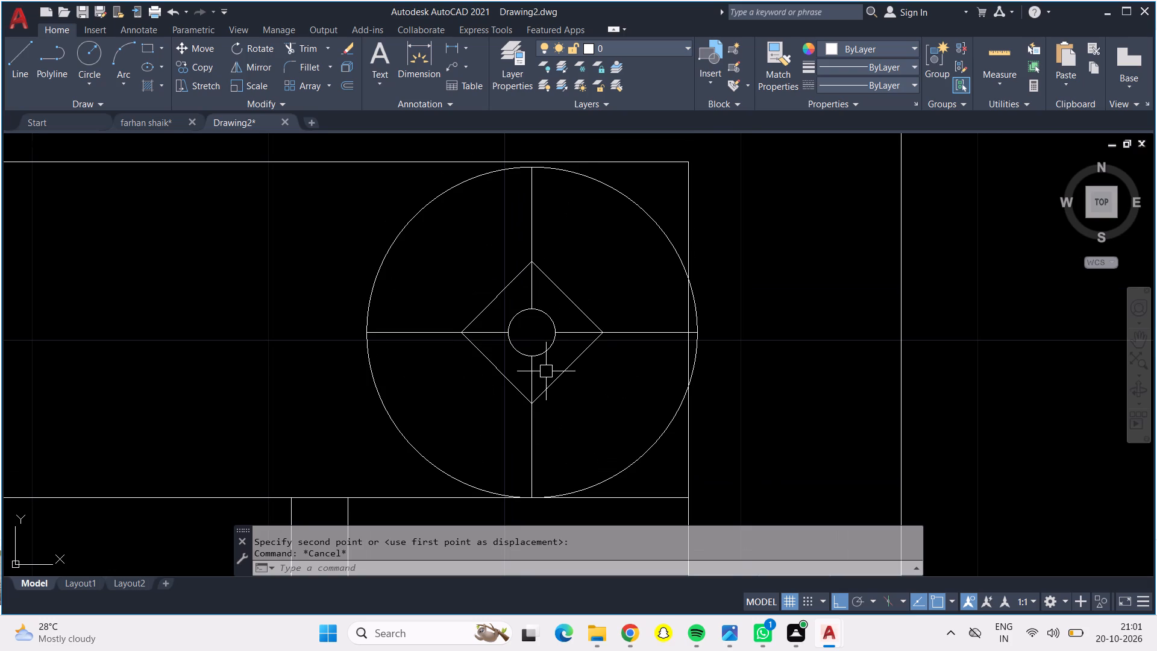
{"action": "left_click", "coordinate": [534, 370]}
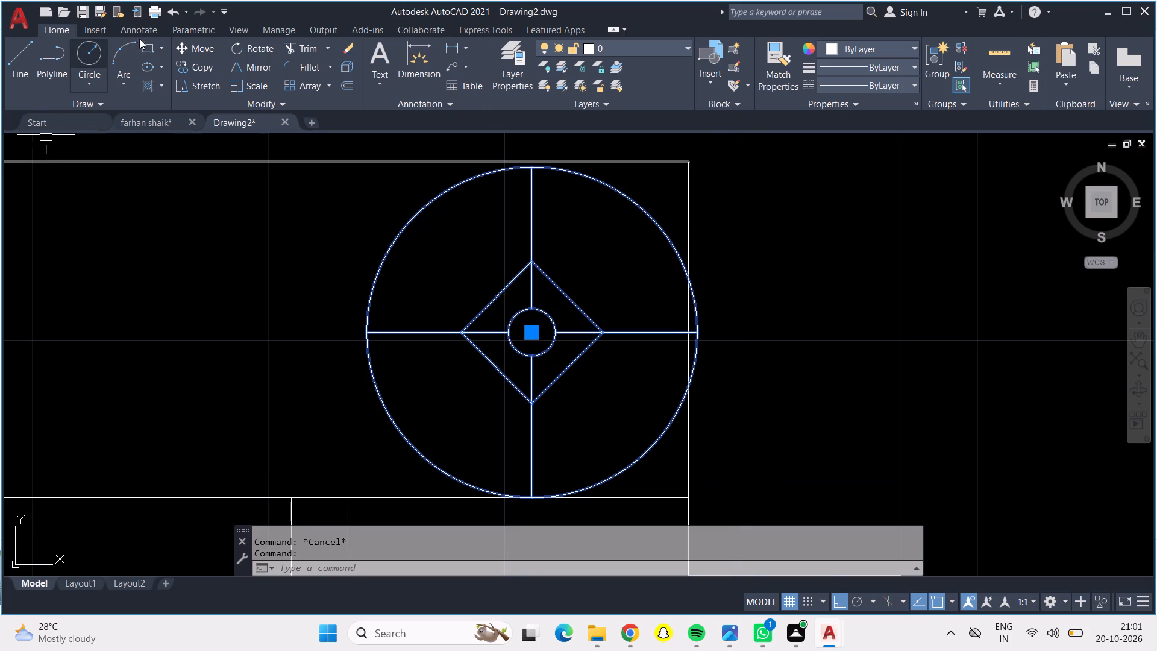
{"action": "left_click", "coordinate": [181, 45]}
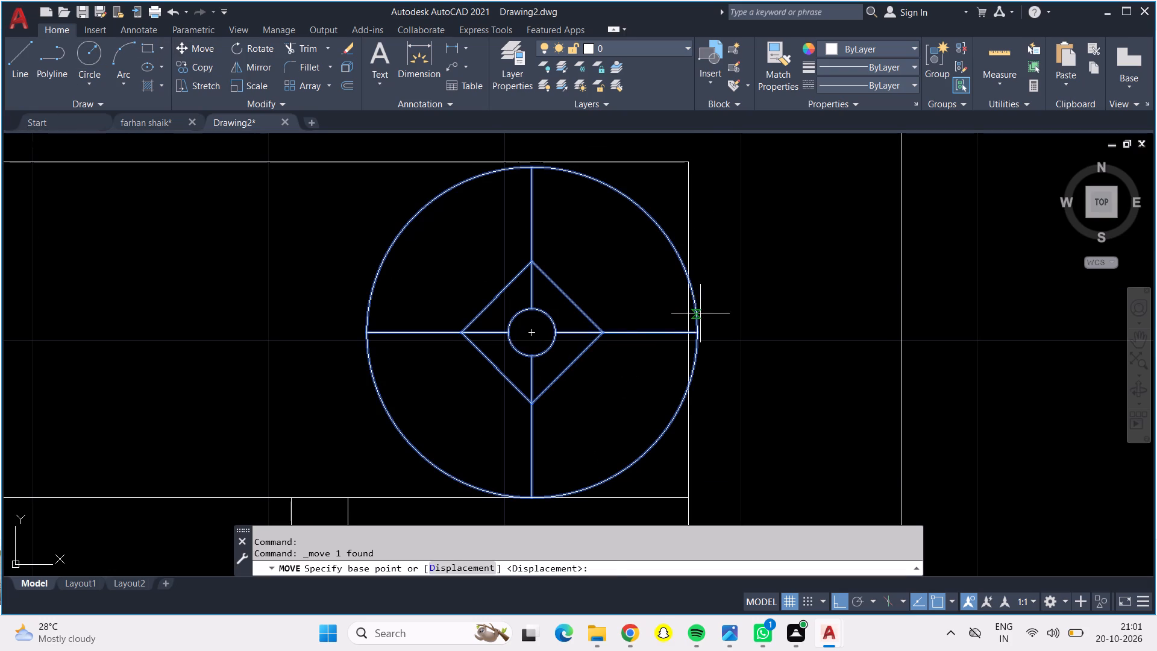
{"action": "left_click", "coordinate": [697, 333]}
{"action": "left_click", "coordinate": [691, 336]}
{"action": "scroll", "coordinate": [644, 357], "scroll_direction": "down", "scroll_amount": 2}
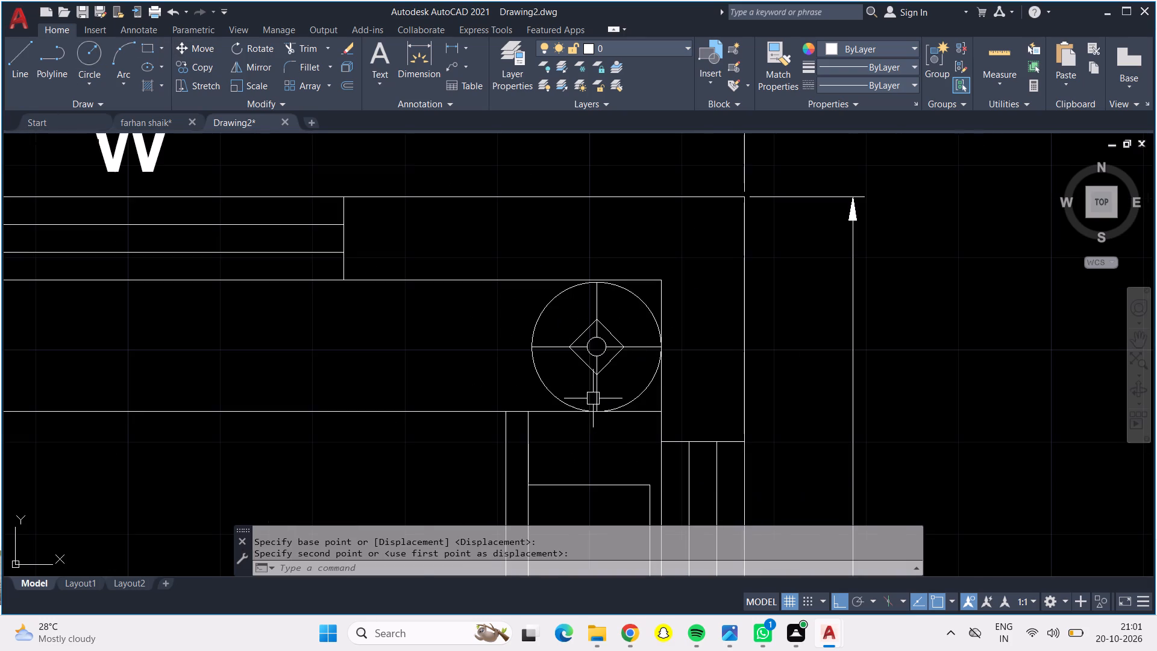
Move the BED ROOM 3 bedside symbol below the bed horizontally so its edge meets the outer wall's inner face.
{"action": "scroll", "coordinate": [521, 398], "scroll_direction": "down", "scroll_amount": 4}
{"action": "middle_click_drag", "start_coordinate": [495, 436], "coordinate": [424, 226]}
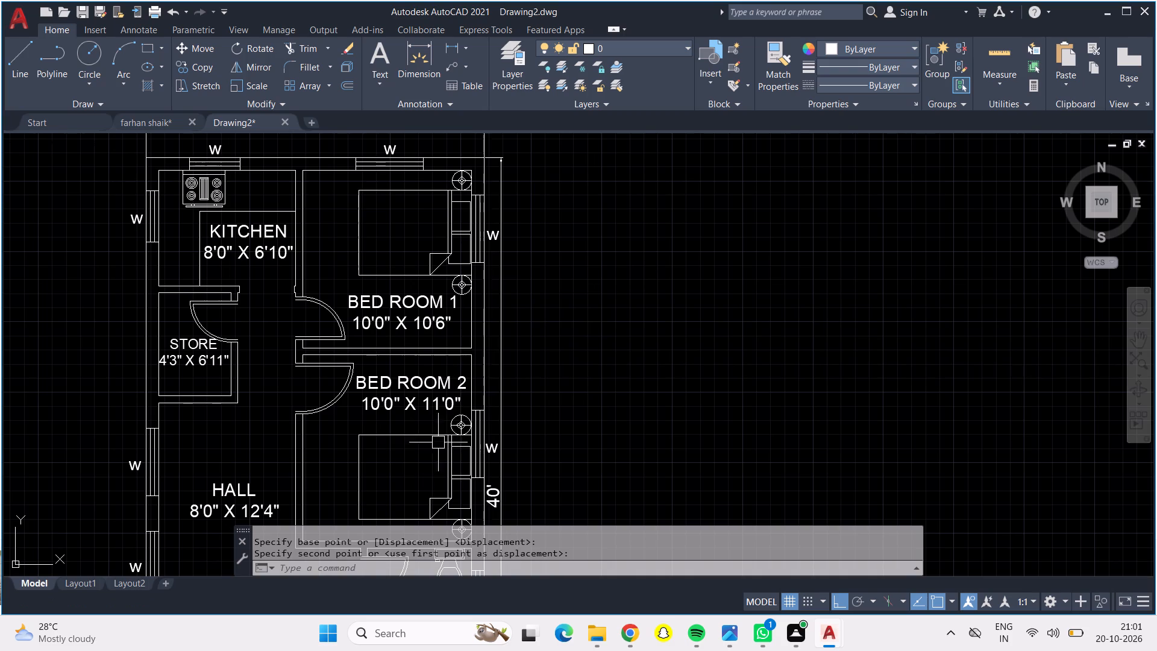
{"action": "middle_click_drag", "start_coordinate": [410, 476], "coordinate": [389, 186]}
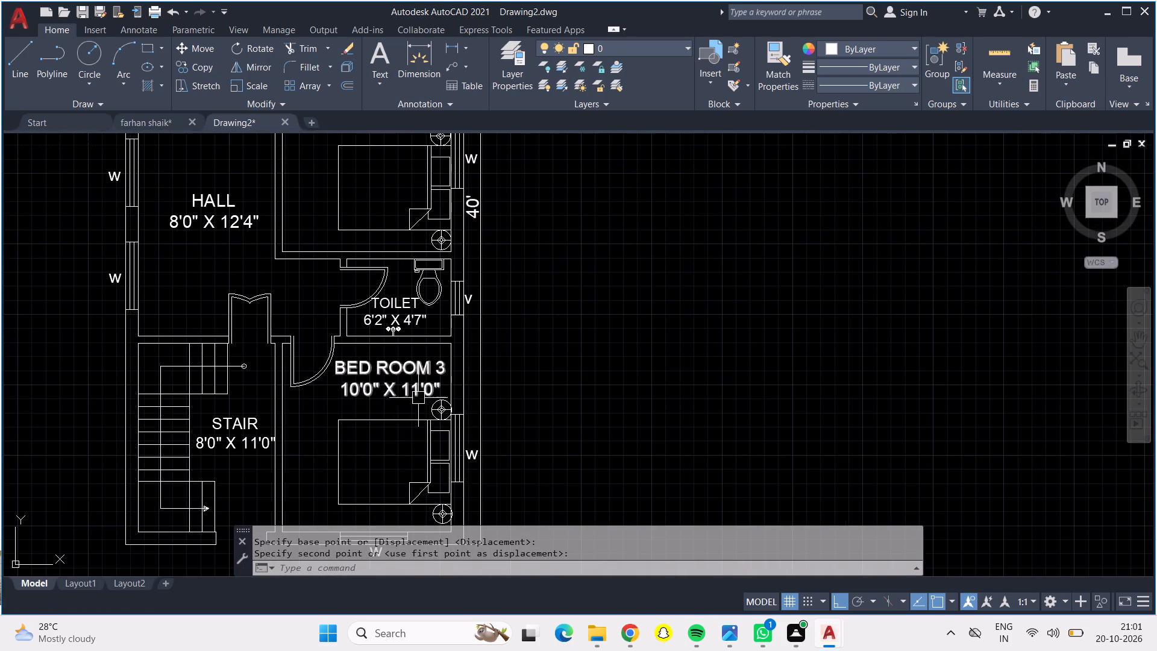
{"action": "middle_click_drag", "start_coordinate": [403, 447], "coordinate": [369, 402]}
{"action": "scroll", "coordinate": [429, 471], "scroll_direction": "up", "scroll_amount": 4}
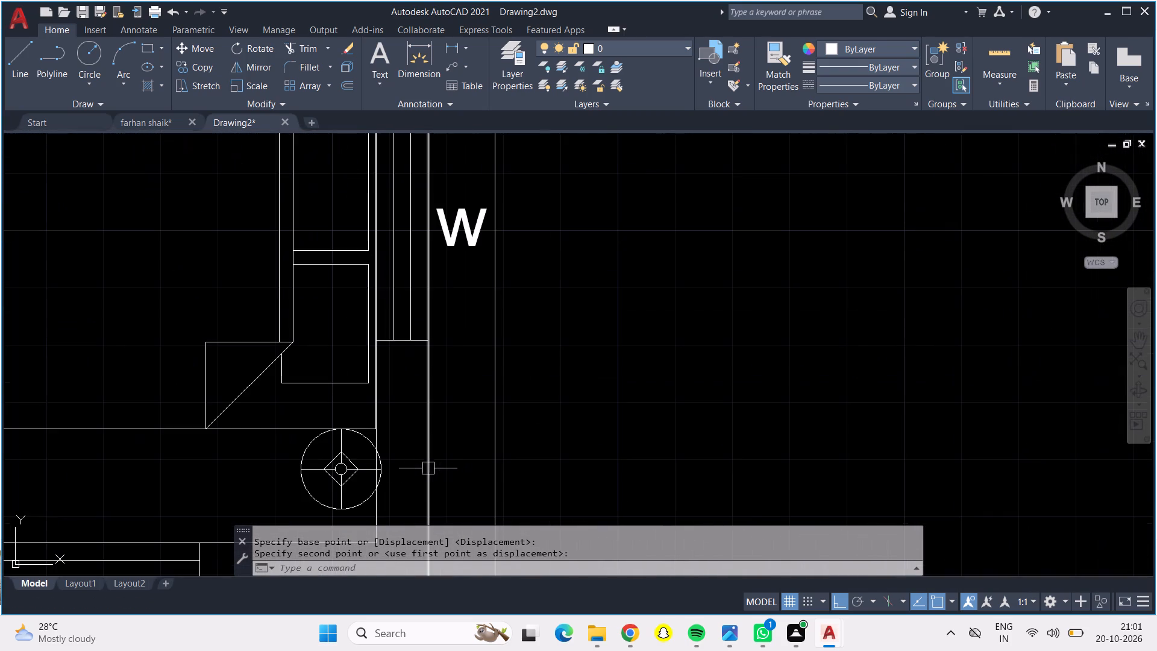
{"action": "scroll", "coordinate": [347, 479], "scroll_direction": "up", "scroll_amount": 2}
{"action": "middle_click_drag", "start_coordinate": [392, 476], "coordinate": [450, 378]}
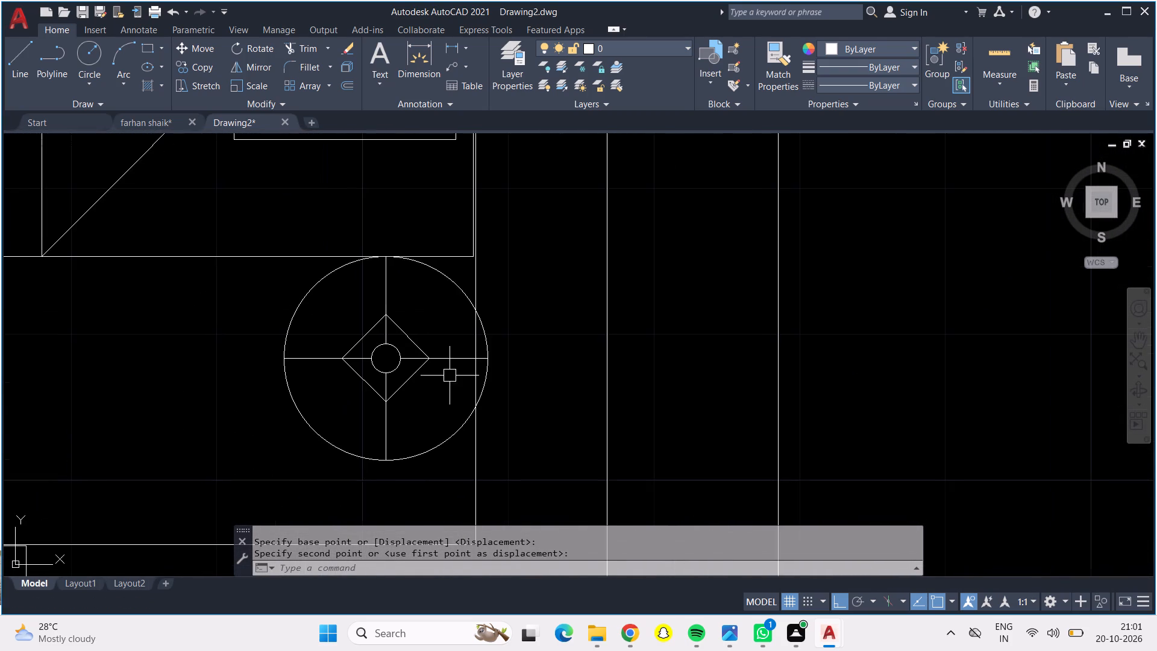
{"action": "left_click", "coordinate": [398, 370]}
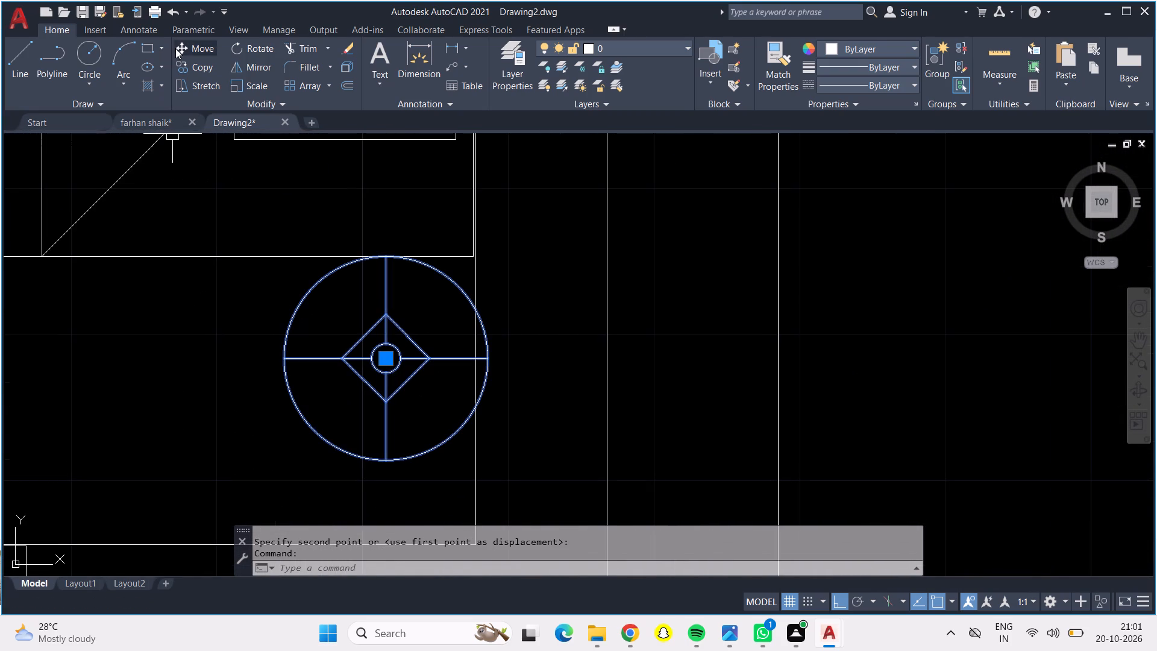
{"action": "left_click", "coordinate": [184, 39]}
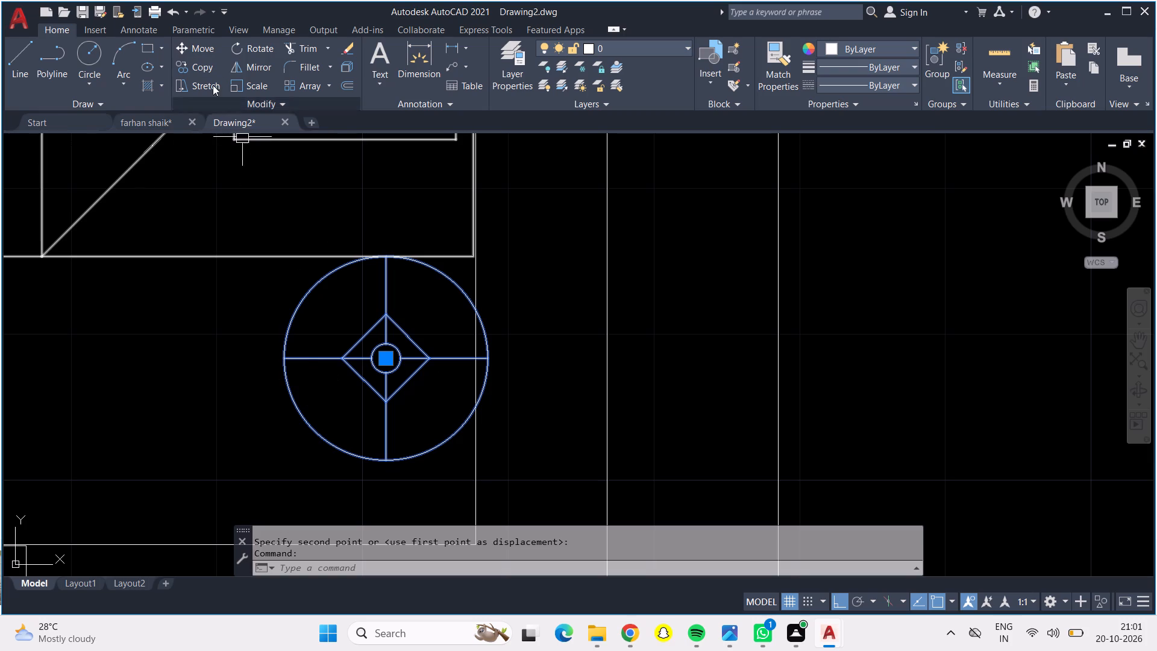
{"action": "left_click", "coordinate": [201, 48]}
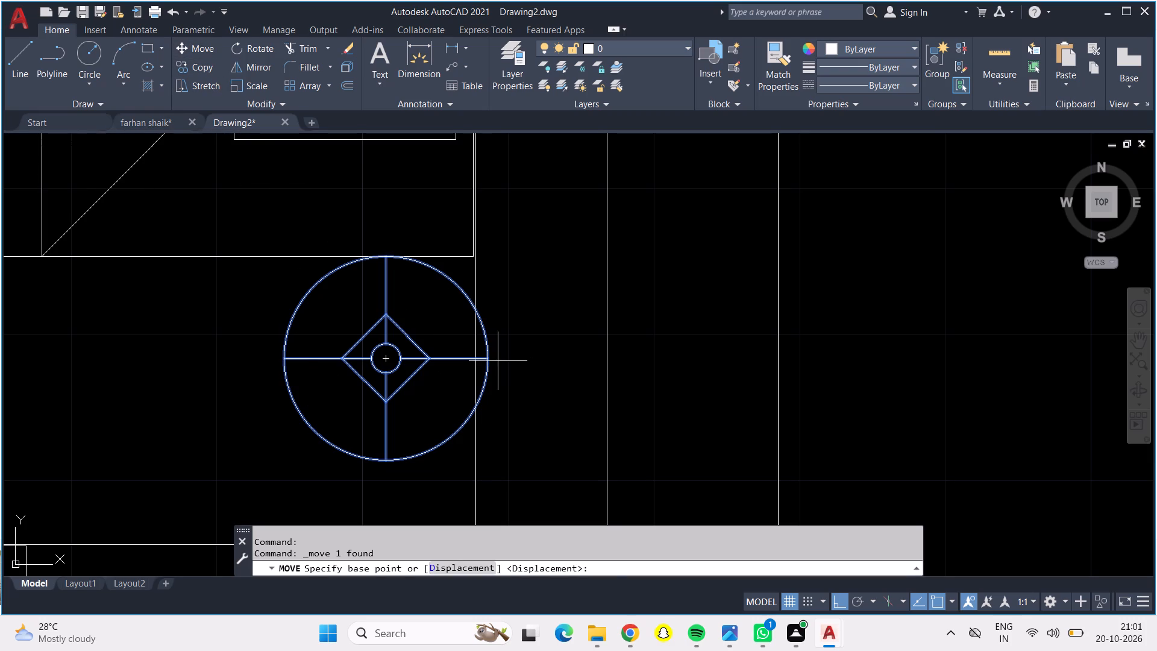
{"action": "left_click", "coordinate": [488, 360]}
{"action": "left_click", "coordinate": [472, 359]}
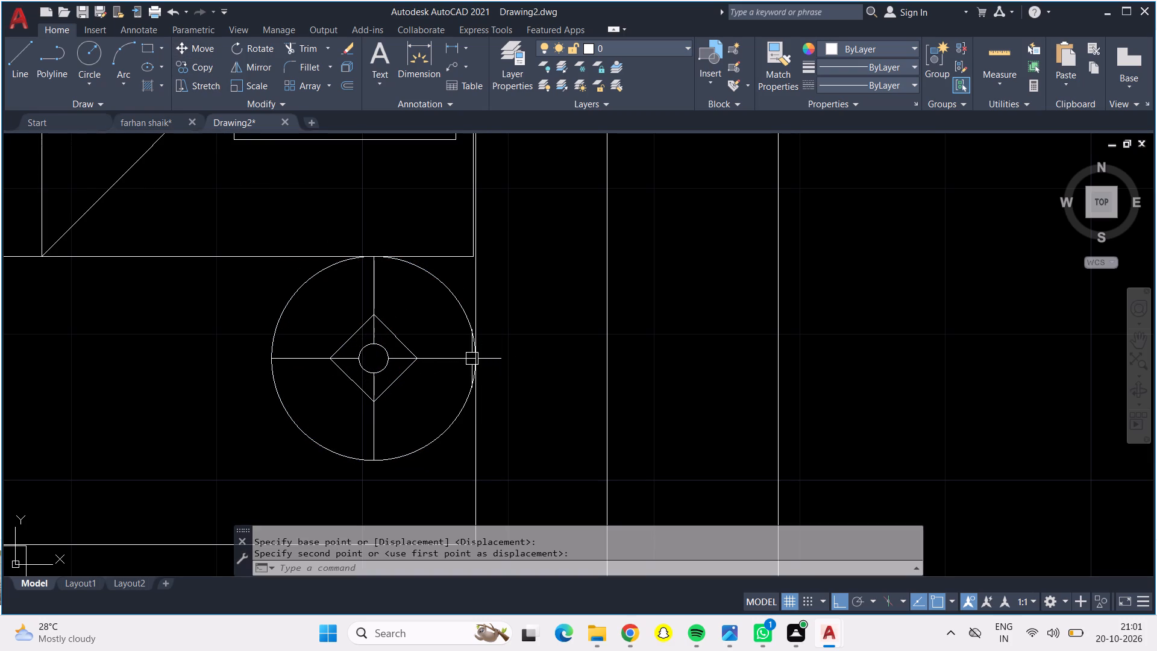
Move the BED ROOM 3 bedside symbol above the bed horizontally so its edge meets the outer wall's inner face.
{"action": "scroll", "coordinate": [359, 333], "scroll_direction": "down", "scroll_amount": 1}
{"action": "middle_click_drag", "start_coordinate": [324, 253], "coordinate": [348, 428]}
{"action": "scroll", "coordinate": [324, 253], "scroll_direction": "down", "scroll_amount": 1}
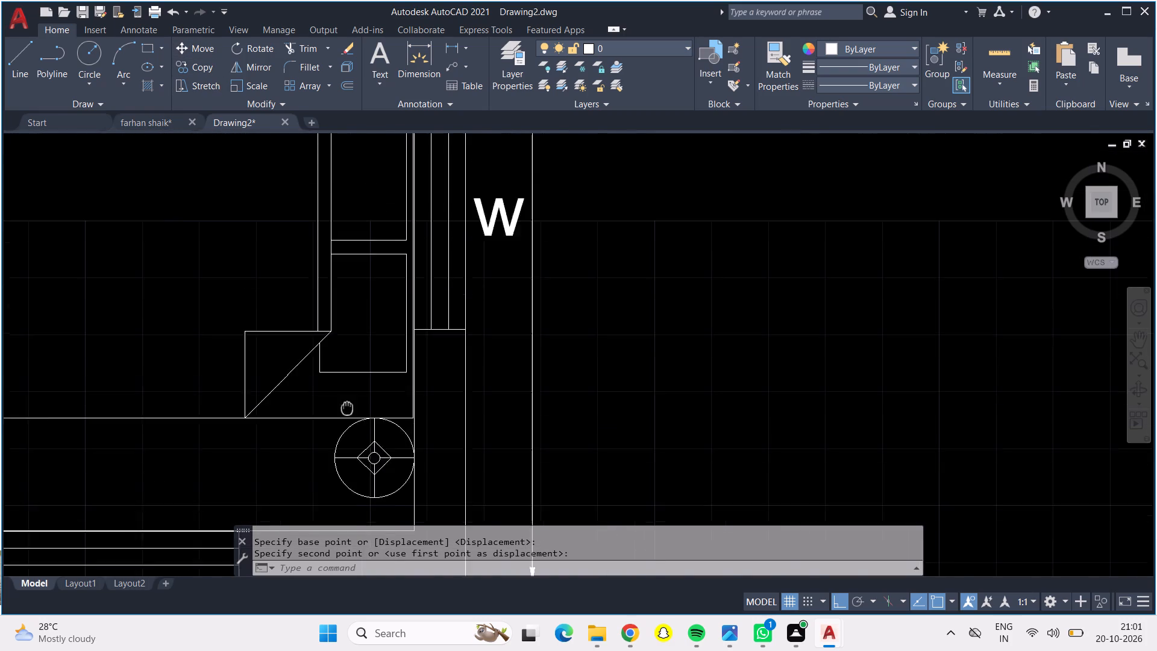
{"action": "middle_click_drag", "start_coordinate": [348, 428], "coordinate": [370, 644]}
{"action": "scroll", "coordinate": [392, 248], "scroll_direction": "up", "scroll_amount": 2}
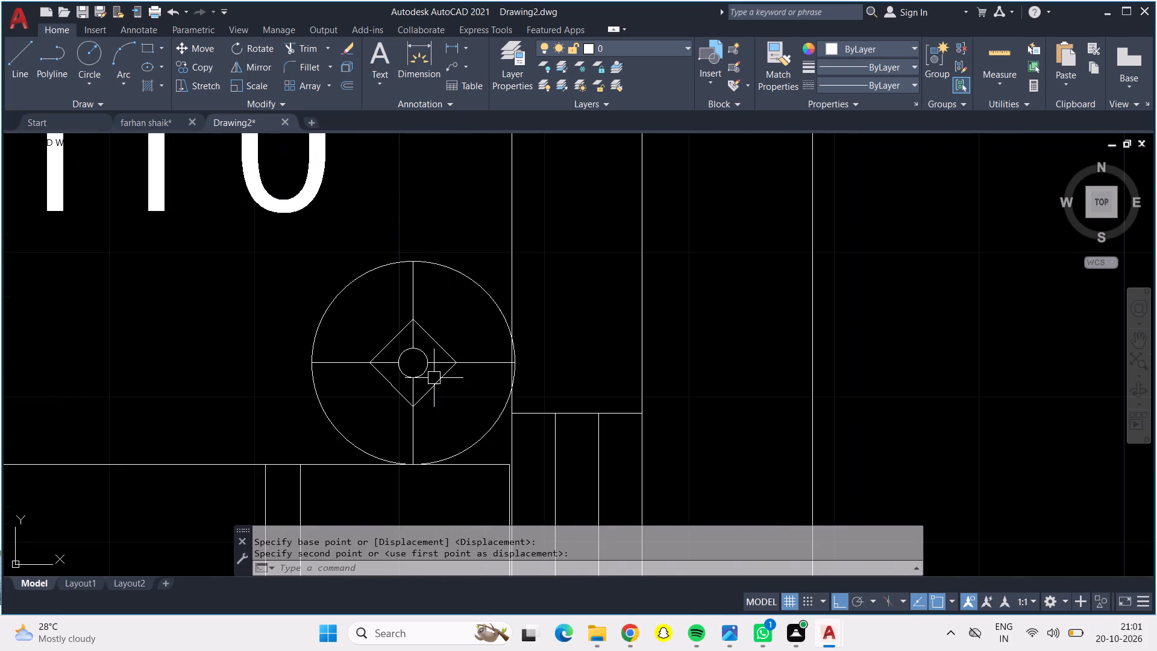
{"action": "left_click", "coordinate": [433, 379]}
{"action": "left_click", "coordinate": [188, 45]}
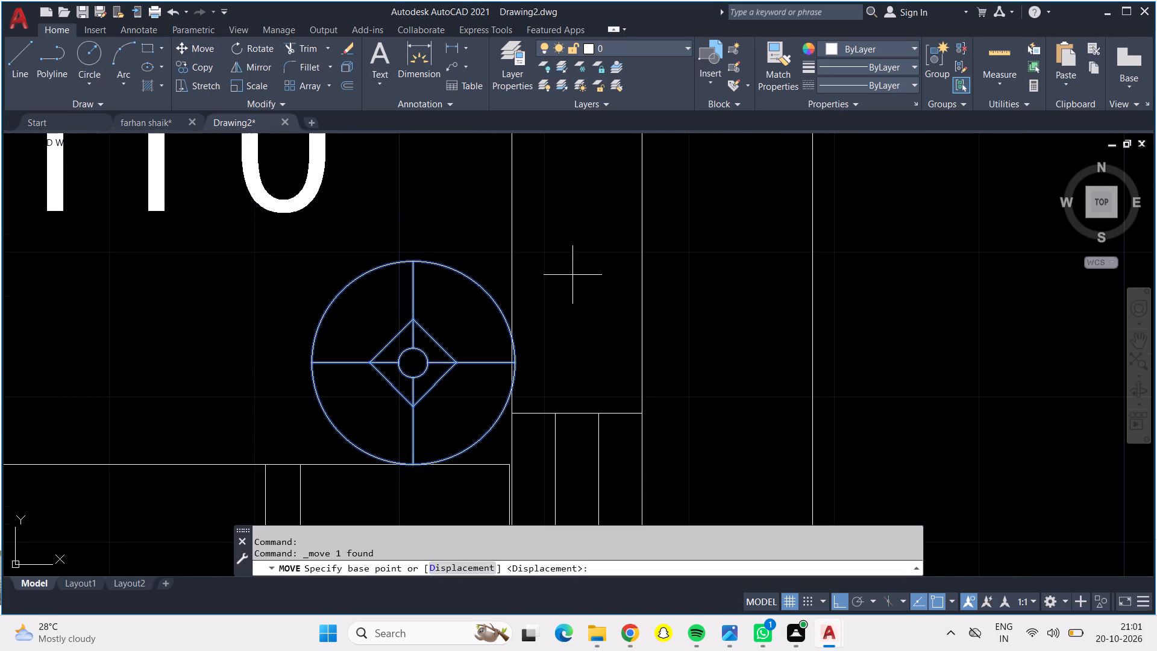
{"action": "left_click", "coordinate": [516, 360]}
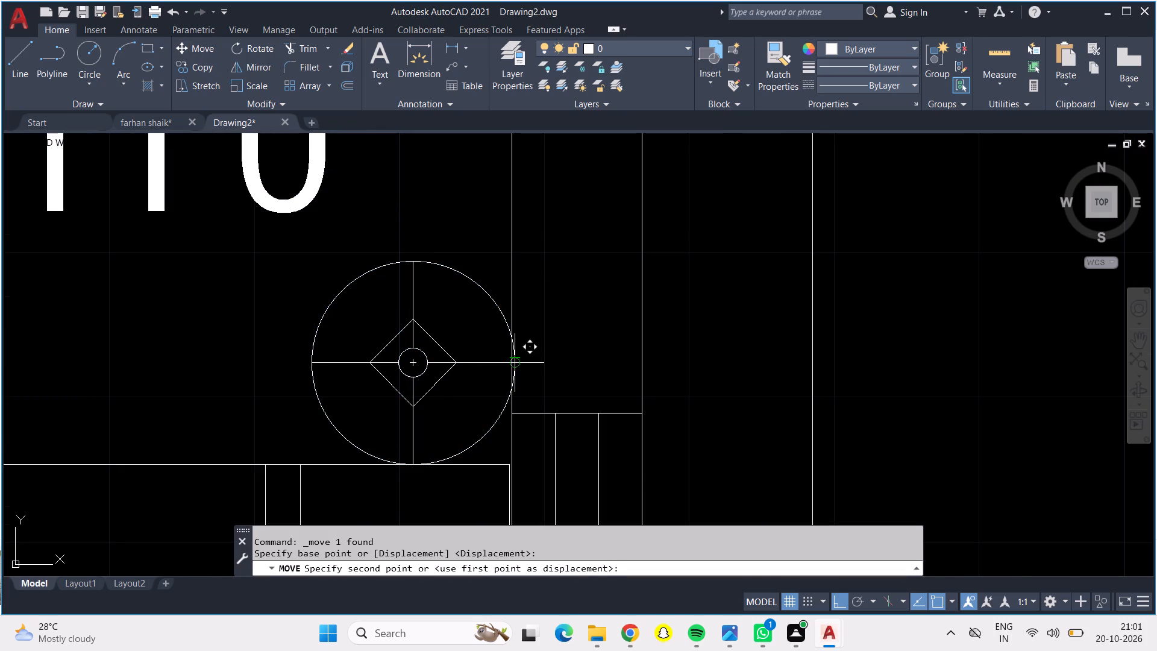
{"action": "left_click", "coordinate": [512, 361]}
Review the overall floor plan, including the hall, stair, toilet and bedroom furniture placement.
{"action": "scroll", "coordinate": [507, 370], "scroll_direction": "down", "scroll_amount": 3}
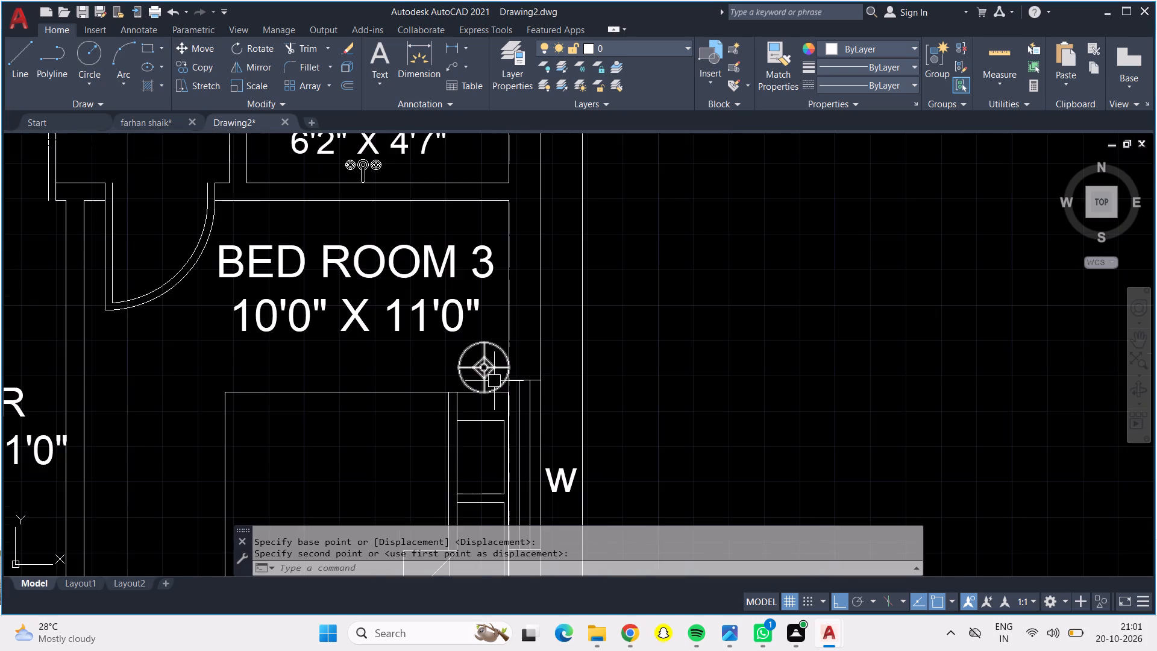
{"action": "scroll", "coordinate": [481, 428], "scroll_direction": "down", "scroll_amount": 1}
{"action": "scroll", "coordinate": [423, 471], "scroll_direction": "down", "scroll_amount": 1}
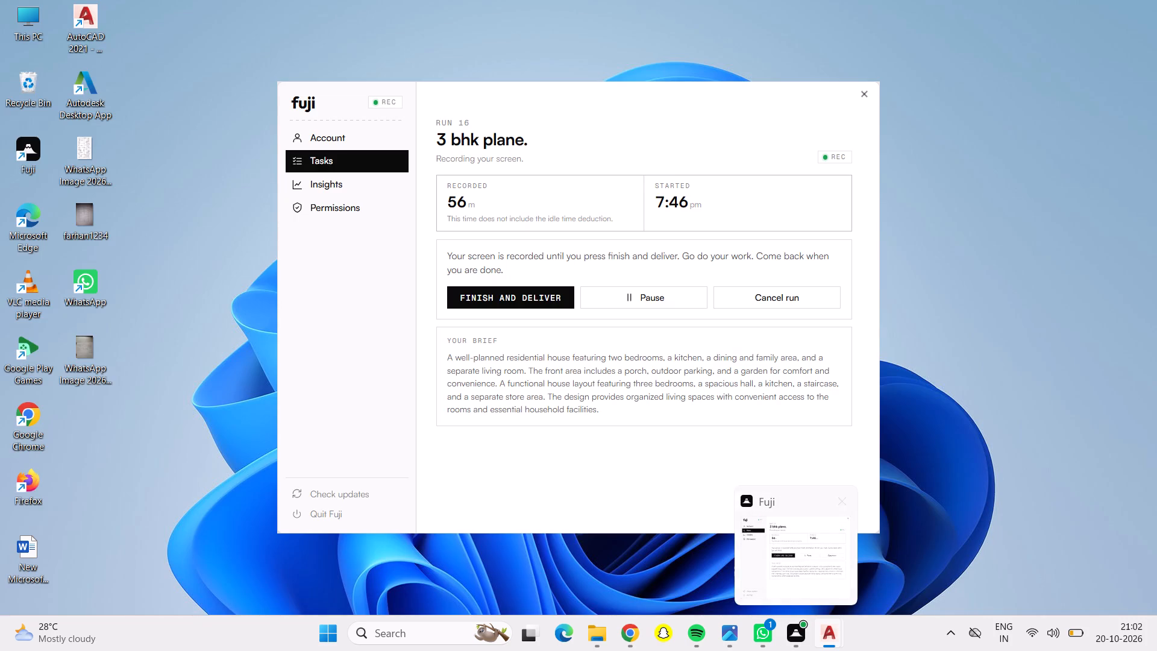
{"action": "scroll", "coordinate": [536, 511], "scroll_direction": "down", "scroll_amount": 1}
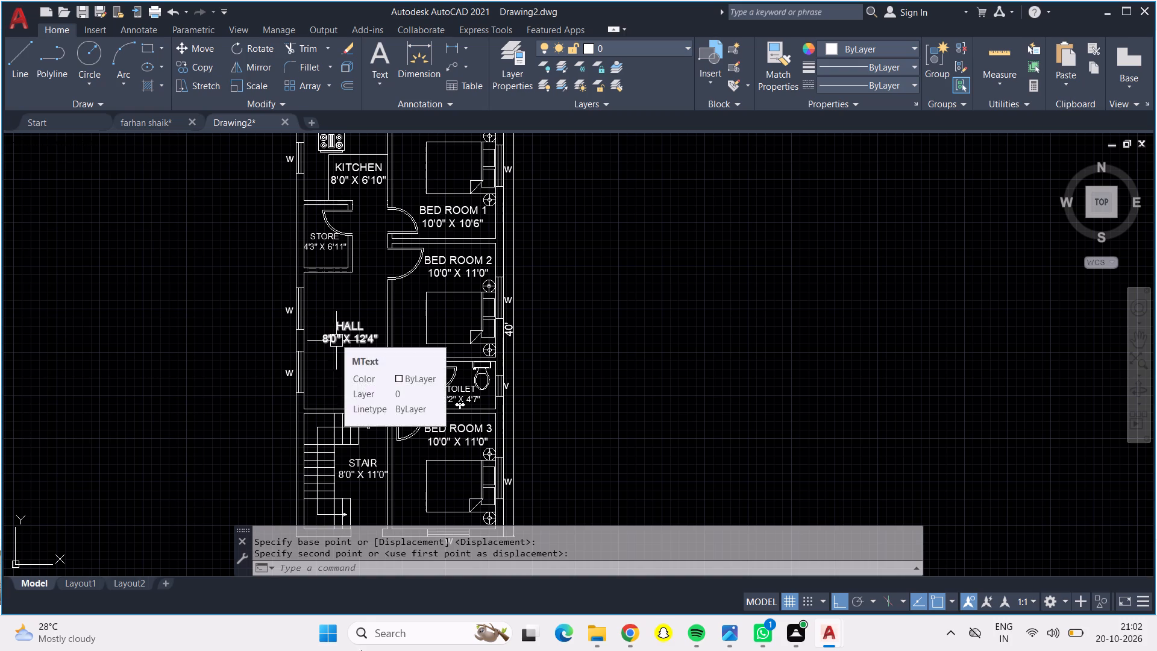
{"action": "scroll", "coordinate": [353, 650], "scroll_direction": "up", "scroll_amount": 2}
{"action": "scroll", "coordinate": [142, 647], "scroll_direction": "up", "scroll_amount": 2}
{"action": "scroll", "coordinate": [13, 51], "scroll_direction": "down", "scroll_amount": 1}
{"action": "scroll", "coordinate": [303, 0], "scroll_direction": "down", "scroll_amount": 6}
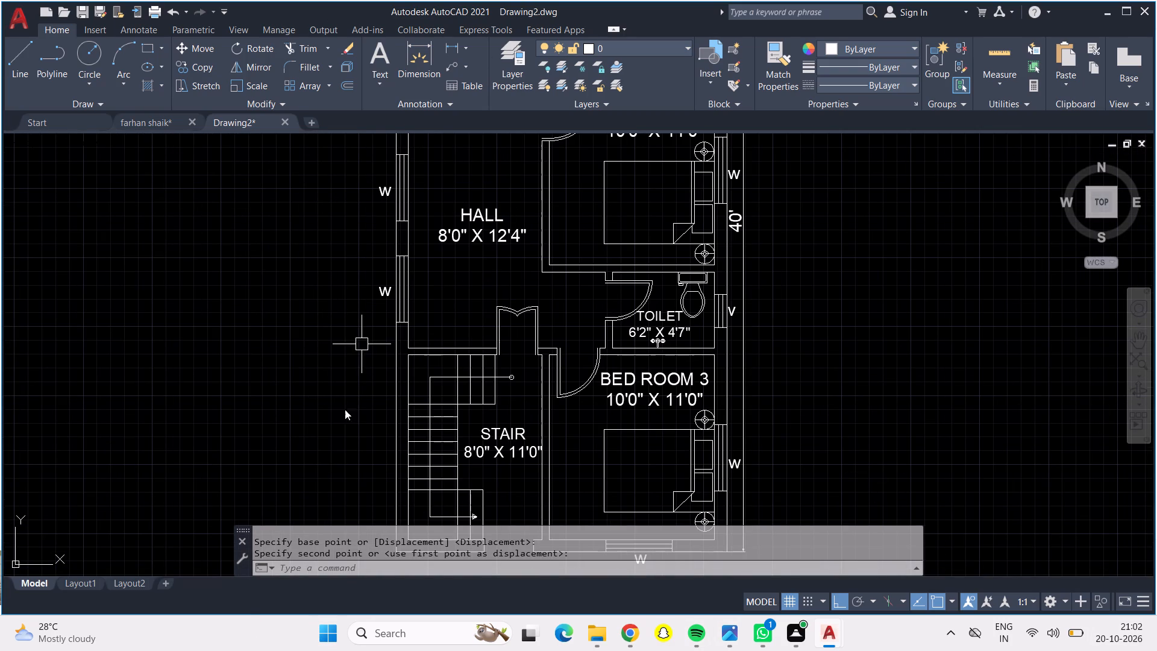
{"action": "scroll", "coordinate": [248, 615], "scroll_direction": "up", "scroll_amount": 1}
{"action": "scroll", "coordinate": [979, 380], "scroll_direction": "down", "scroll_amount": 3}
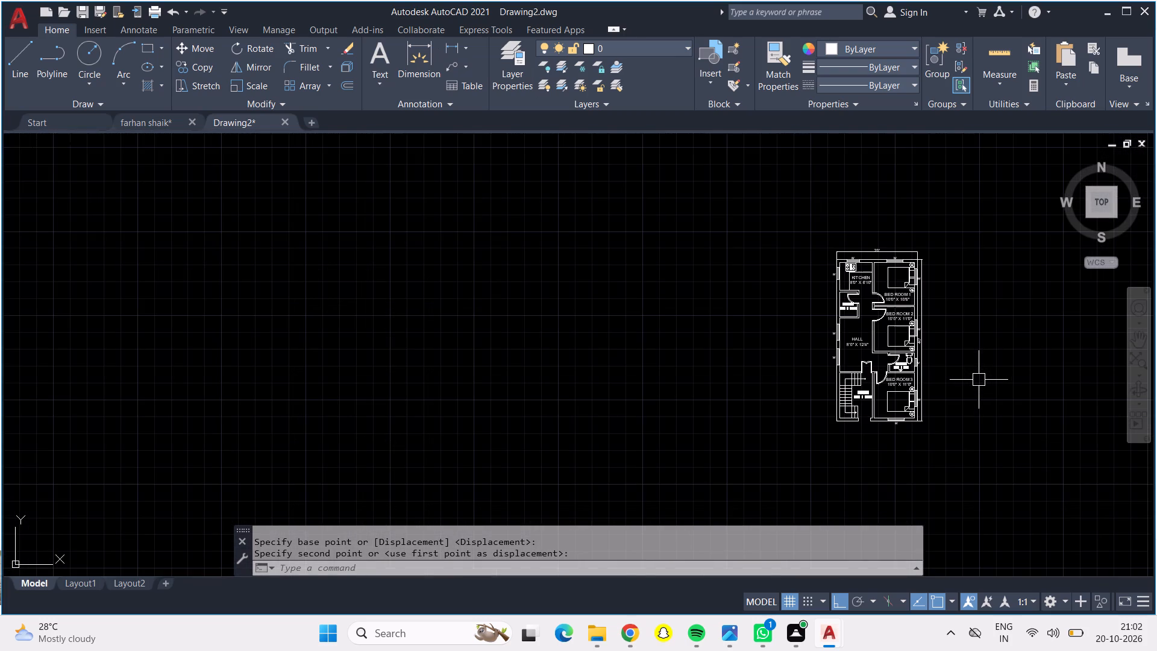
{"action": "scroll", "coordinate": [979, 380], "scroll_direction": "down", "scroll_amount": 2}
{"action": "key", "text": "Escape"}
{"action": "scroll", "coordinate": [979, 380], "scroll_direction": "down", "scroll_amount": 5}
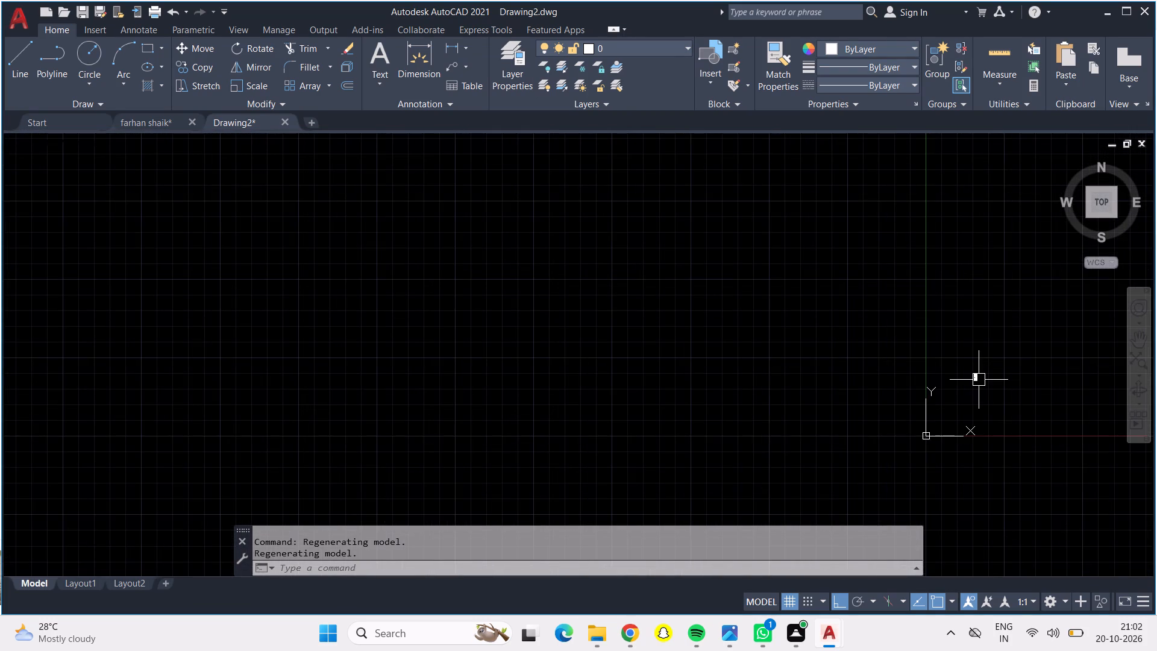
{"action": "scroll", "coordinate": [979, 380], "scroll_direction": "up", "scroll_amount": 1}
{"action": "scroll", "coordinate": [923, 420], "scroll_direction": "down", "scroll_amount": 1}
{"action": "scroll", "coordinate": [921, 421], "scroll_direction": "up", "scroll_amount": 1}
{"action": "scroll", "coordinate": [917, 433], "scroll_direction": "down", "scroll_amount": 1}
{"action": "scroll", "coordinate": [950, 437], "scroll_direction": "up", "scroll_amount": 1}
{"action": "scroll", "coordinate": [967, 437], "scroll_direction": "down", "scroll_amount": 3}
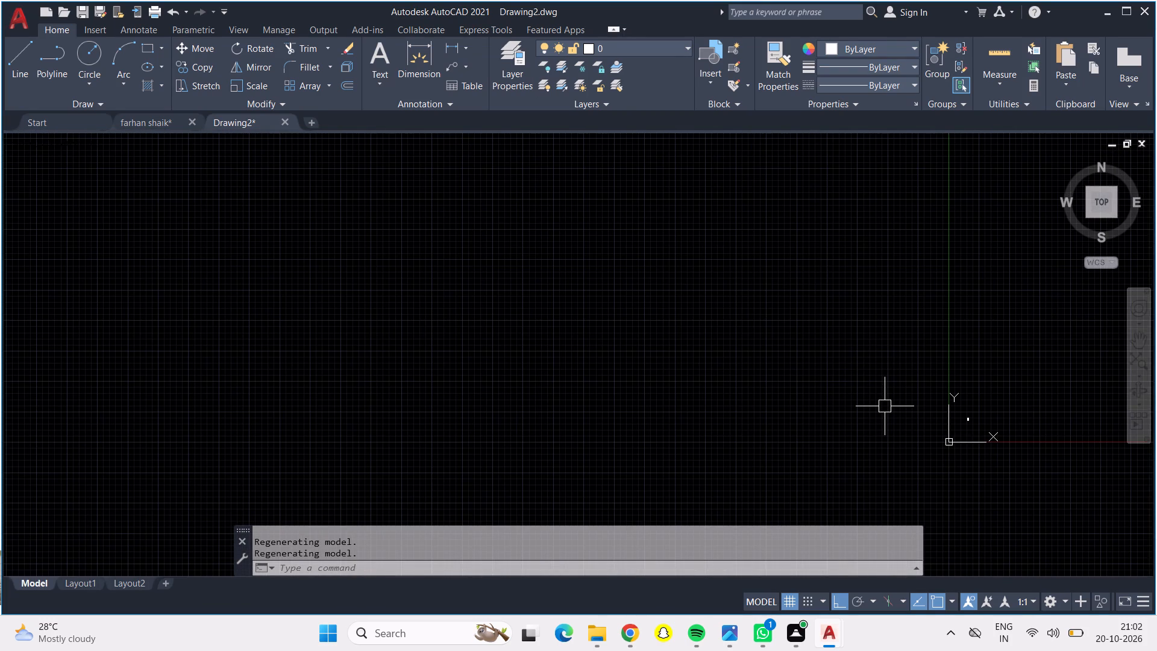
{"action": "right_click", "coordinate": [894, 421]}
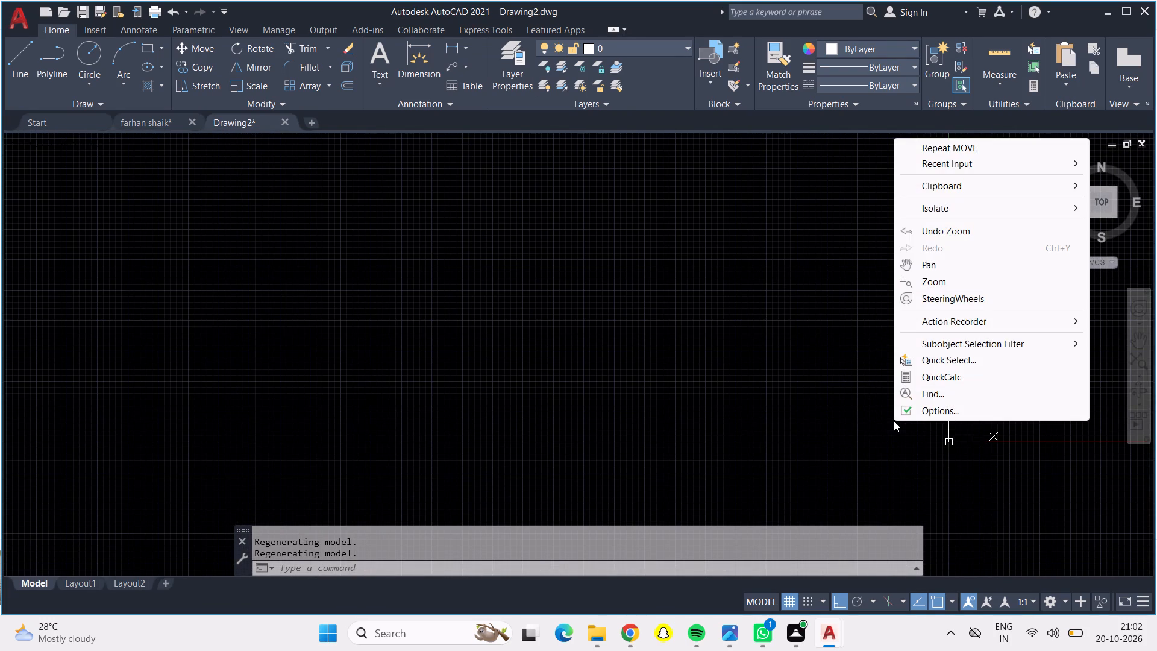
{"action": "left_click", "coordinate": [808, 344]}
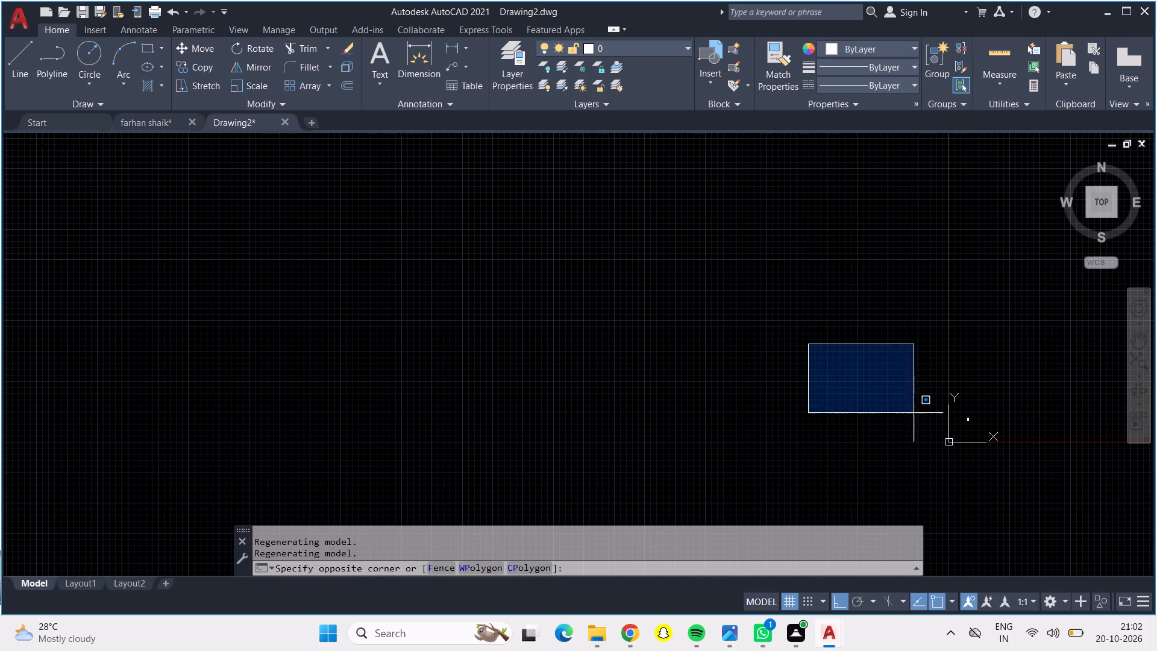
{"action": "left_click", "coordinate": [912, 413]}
Examine the complete floor plan, including the room labels, bedroom furniture and the 20' and 40' overall dimensions.
{"action": "scroll", "coordinate": [966, 423], "scroll_direction": "up", "scroll_amount": 5}
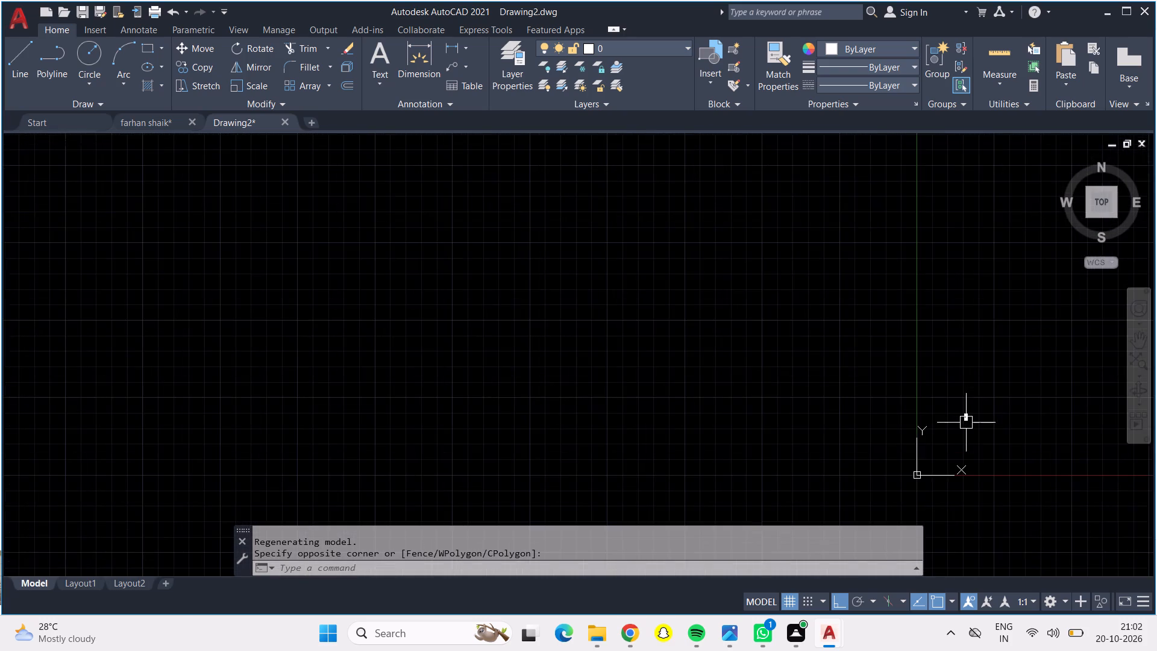
{"action": "scroll", "coordinate": [966, 423], "scroll_direction": "up", "scroll_amount": 2}
{"action": "scroll", "coordinate": [966, 423], "scroll_direction": "down", "scroll_amount": 1}
{"action": "scroll", "coordinate": [966, 423], "scroll_direction": "up", "scroll_amount": 7}
{"action": "scroll", "coordinate": [918, 383], "scroll_direction": "up", "scroll_amount": 4}
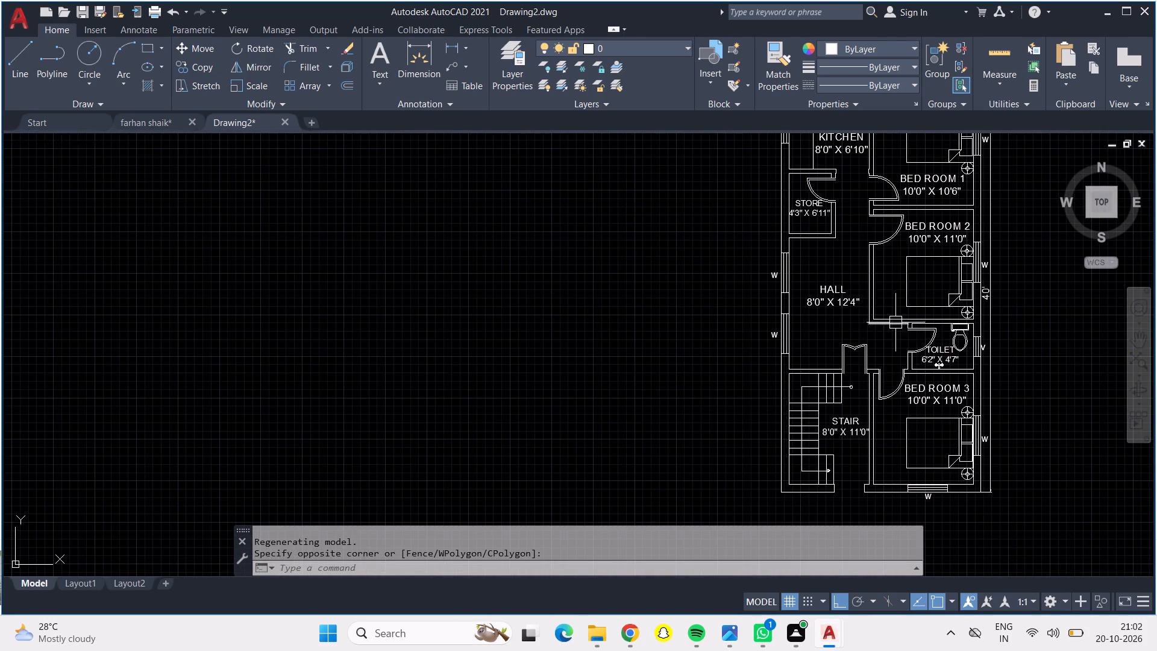
{"action": "scroll", "coordinate": [895, 331], "scroll_direction": "down", "scroll_amount": 1}
{"action": "middle_click_drag", "start_coordinate": [895, 339], "coordinate": [1026, 218]}
{"action": "left_click_drag", "start_coordinate": [893, 342], "coordinate": [1026, 218]}
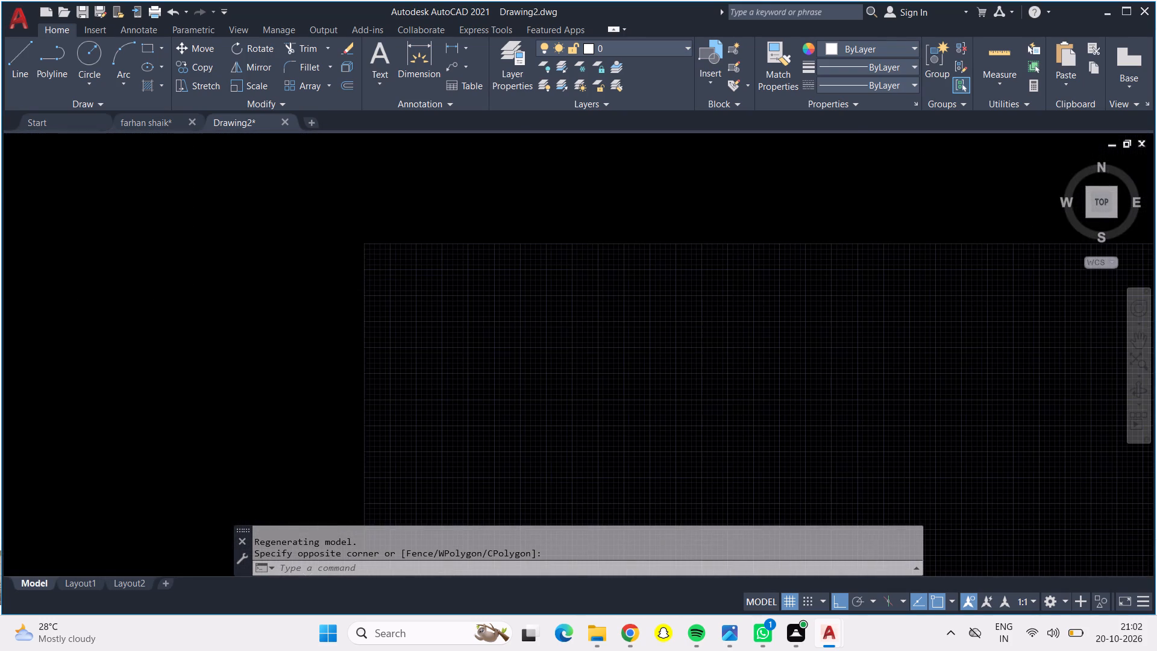
{"action": "left_click_drag", "start_coordinate": [1026, 218], "coordinate": [0, 493]}
{"action": "scroll", "coordinate": [0, 504], "scroll_direction": "down", "scroll_amount": 1}
{"action": "scroll", "coordinate": [108, 532], "scroll_direction": "down", "scroll_amount": 2}
{"action": "scroll", "coordinate": [204, 496], "scroll_direction": "down", "scroll_amount": 1}
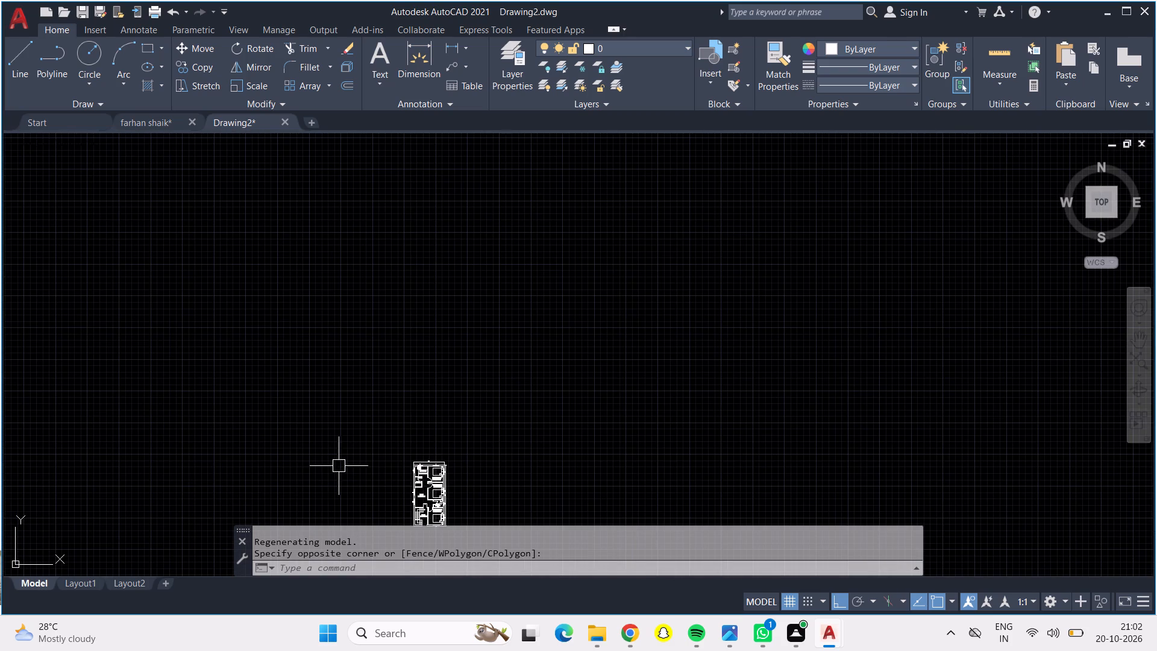
{"action": "scroll", "coordinate": [409, 447], "scroll_direction": "up", "scroll_amount": 3}
{"action": "middle_click_drag", "start_coordinate": [436, 442], "coordinate": [422, 168]}
{"action": "scroll", "coordinate": [439, 361], "scroll_direction": "up", "scroll_amount": 2}
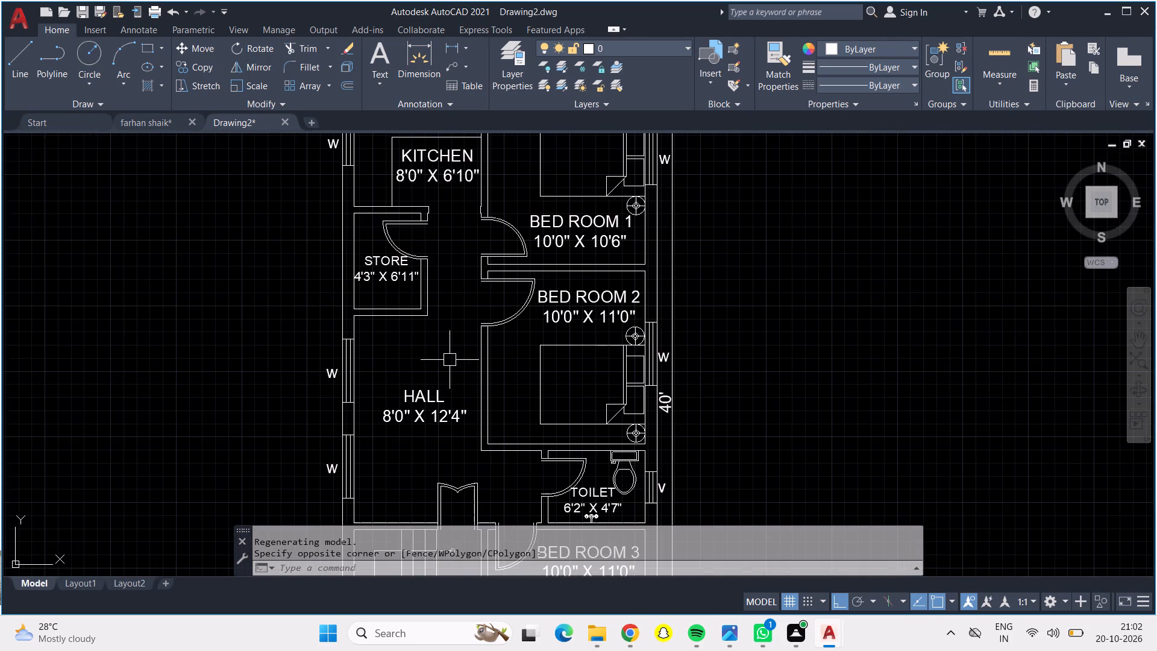
{"action": "scroll", "coordinate": [450, 360], "scroll_direction": "down", "scroll_amount": 1}
{"action": "middle_click_drag", "start_coordinate": [450, 360], "coordinate": [519, 334]}
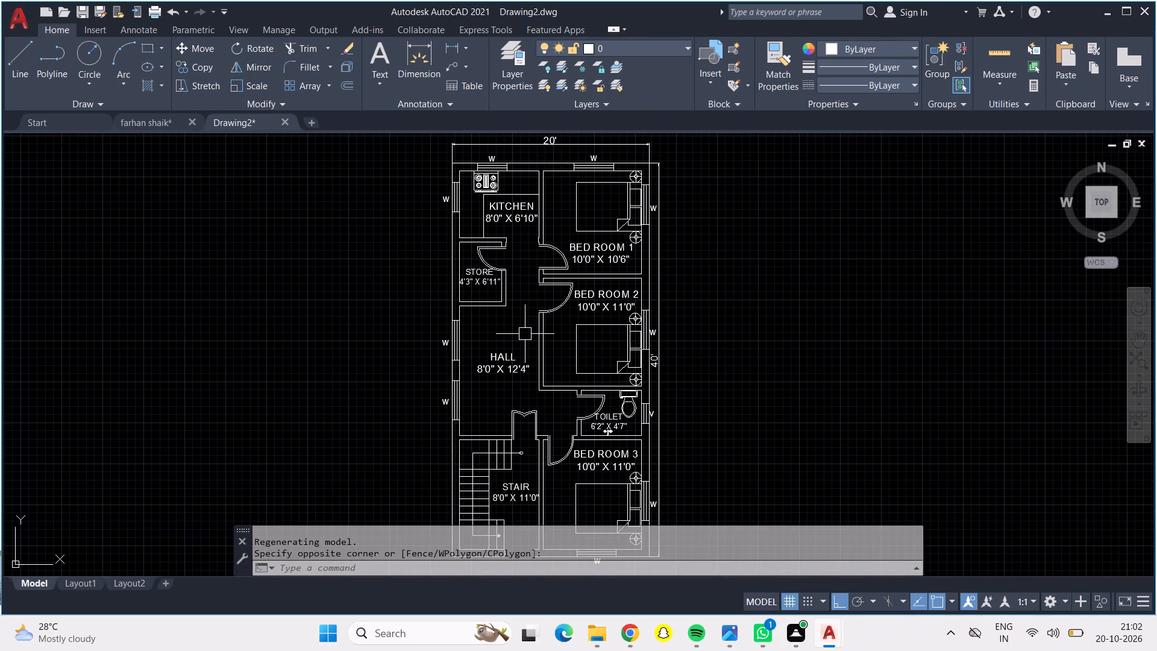
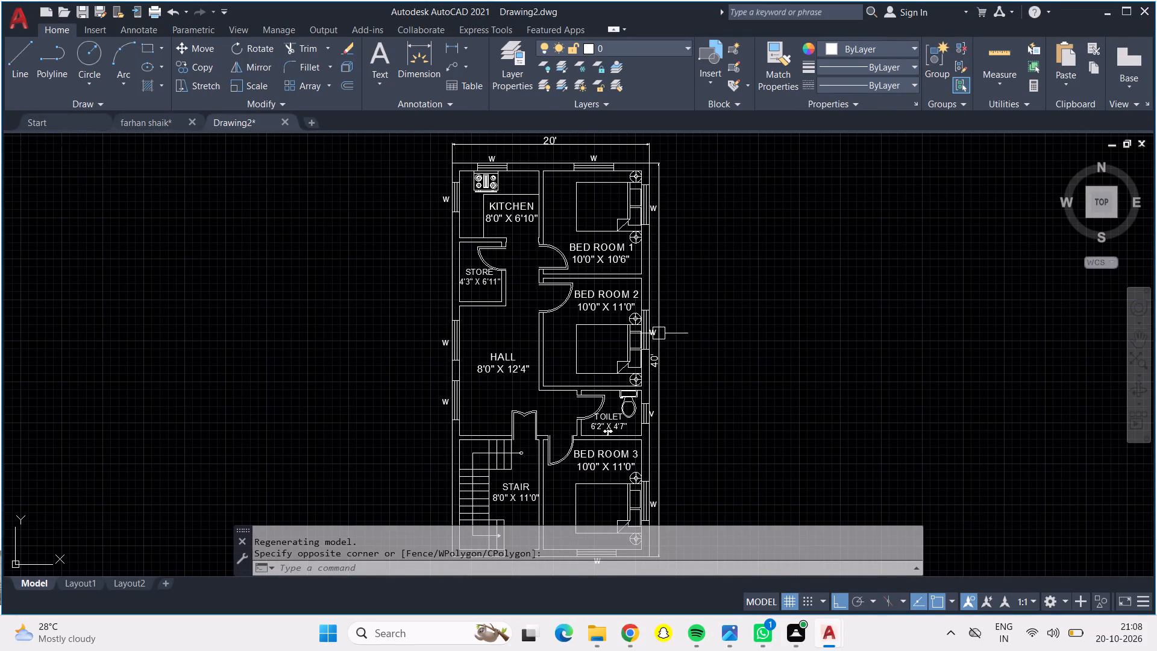
Move the BED ROOM 2 outer-wall window straight down the wall about 1'-8" so it sits roughly centred on the bed.
{"action": "scroll", "coordinate": [639, 319], "scroll_direction": "up", "scroll_amount": 3}
{"action": "left_click", "coordinate": [630, 272]}
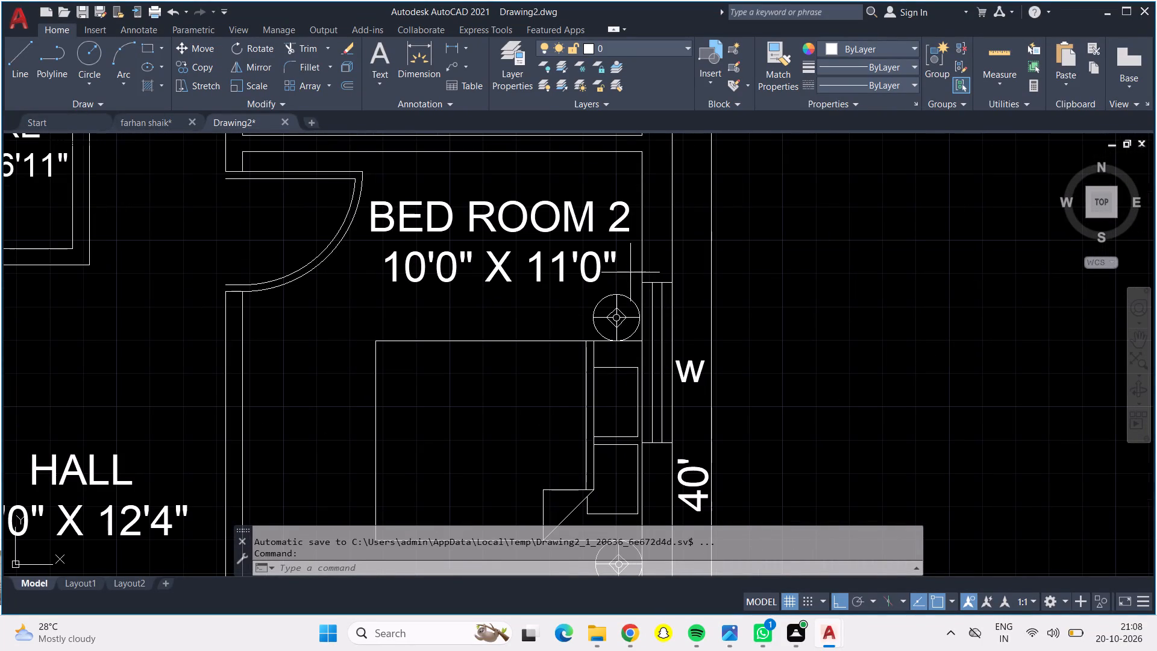
{"action": "left_click", "coordinate": [688, 447]}
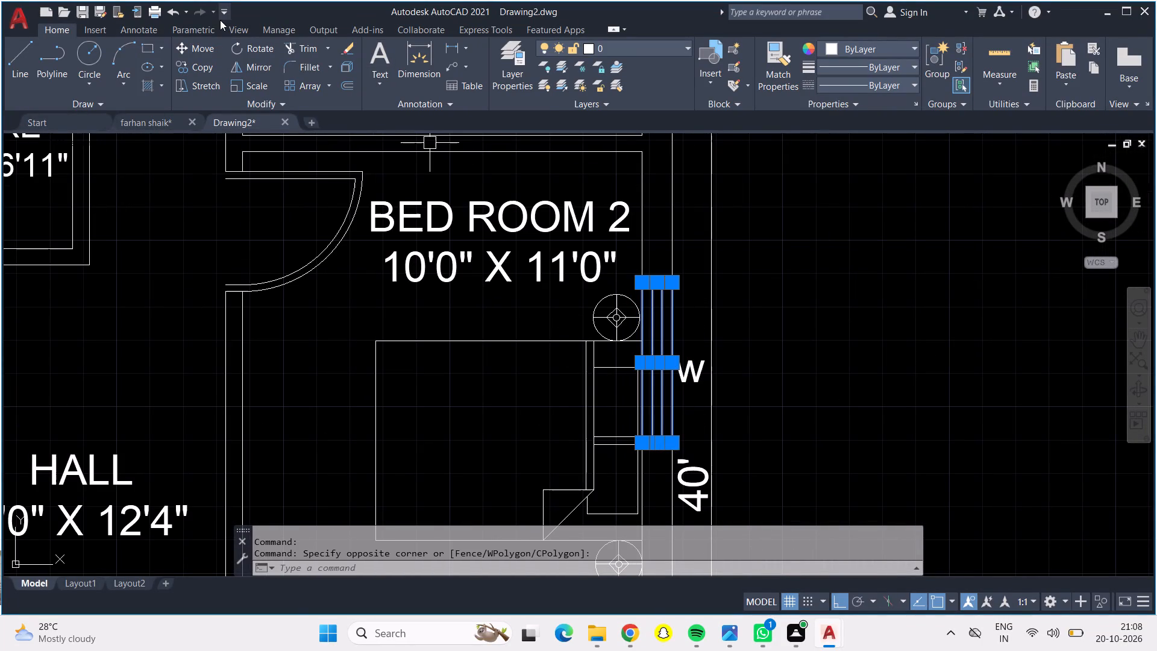
{"action": "left_click", "coordinate": [207, 43]}
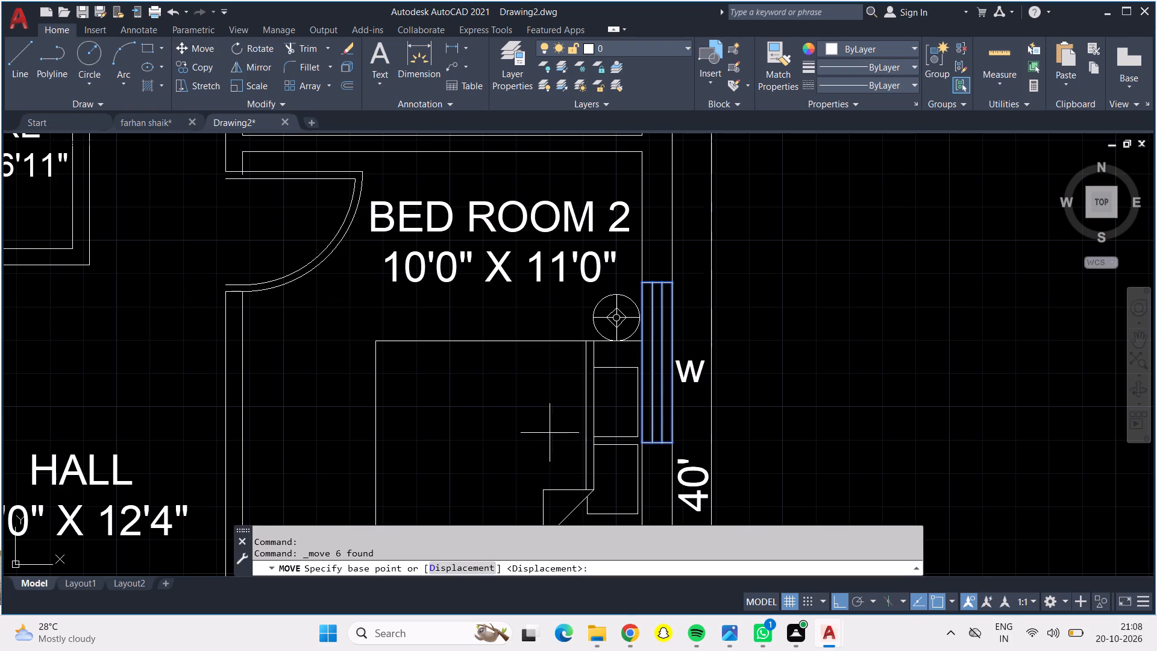
{"action": "middle_click_drag", "start_coordinate": [650, 475], "coordinate": [633, 351]}
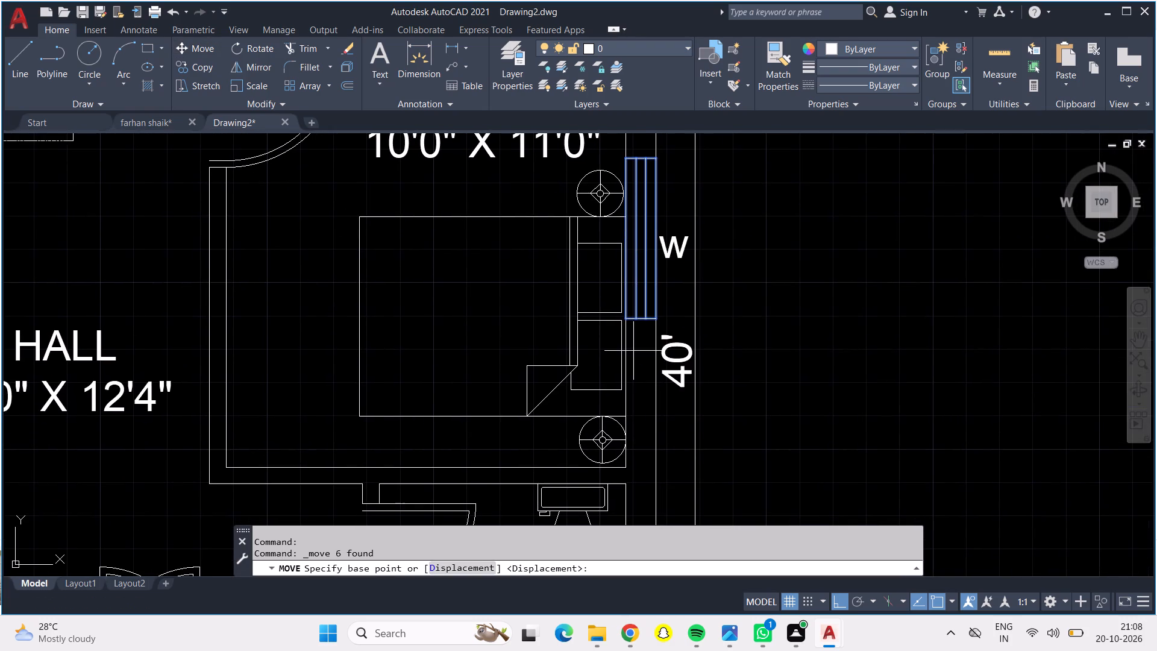
{"action": "left_click", "coordinate": [641, 325]}
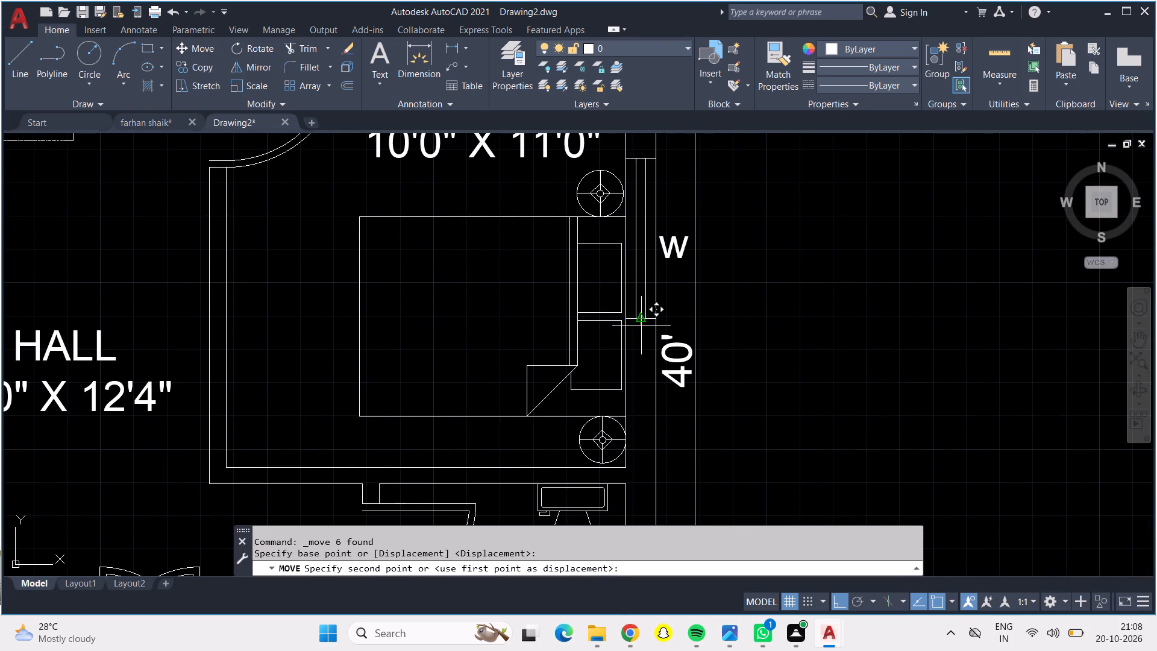
{"action": "left_click", "coordinate": [643, 389]}
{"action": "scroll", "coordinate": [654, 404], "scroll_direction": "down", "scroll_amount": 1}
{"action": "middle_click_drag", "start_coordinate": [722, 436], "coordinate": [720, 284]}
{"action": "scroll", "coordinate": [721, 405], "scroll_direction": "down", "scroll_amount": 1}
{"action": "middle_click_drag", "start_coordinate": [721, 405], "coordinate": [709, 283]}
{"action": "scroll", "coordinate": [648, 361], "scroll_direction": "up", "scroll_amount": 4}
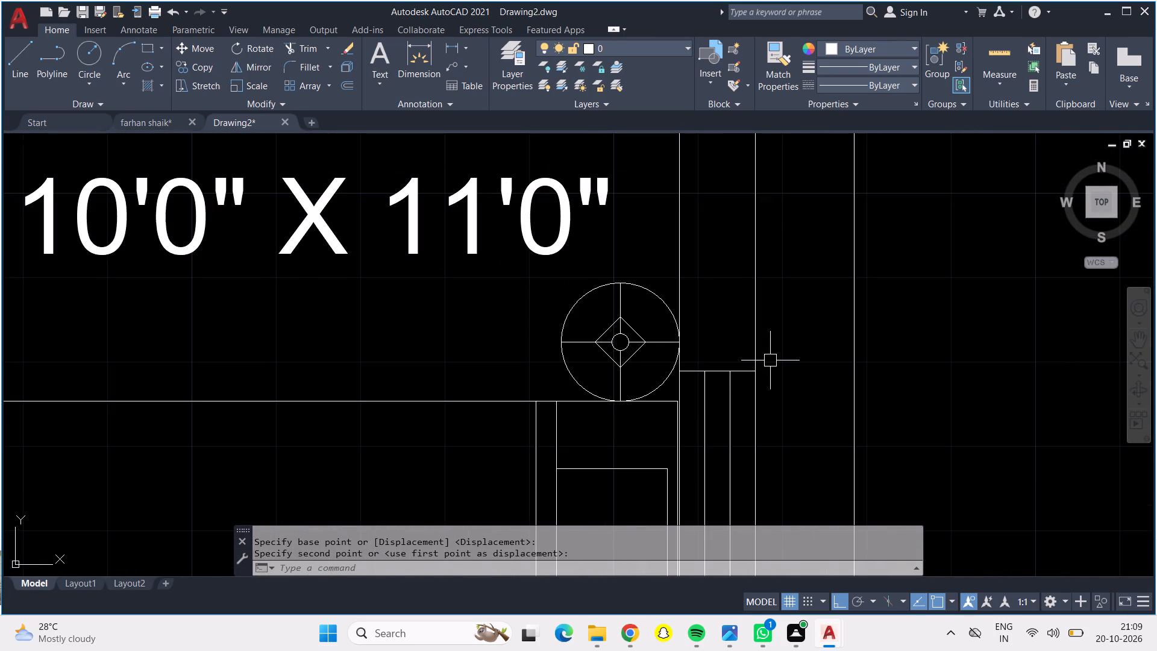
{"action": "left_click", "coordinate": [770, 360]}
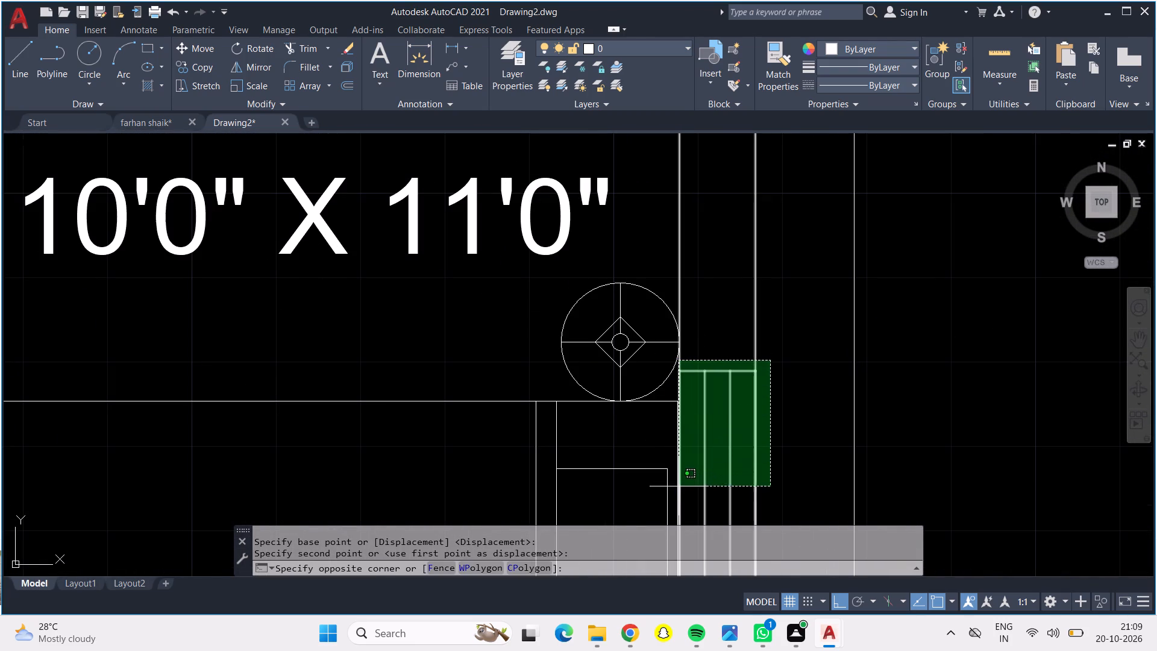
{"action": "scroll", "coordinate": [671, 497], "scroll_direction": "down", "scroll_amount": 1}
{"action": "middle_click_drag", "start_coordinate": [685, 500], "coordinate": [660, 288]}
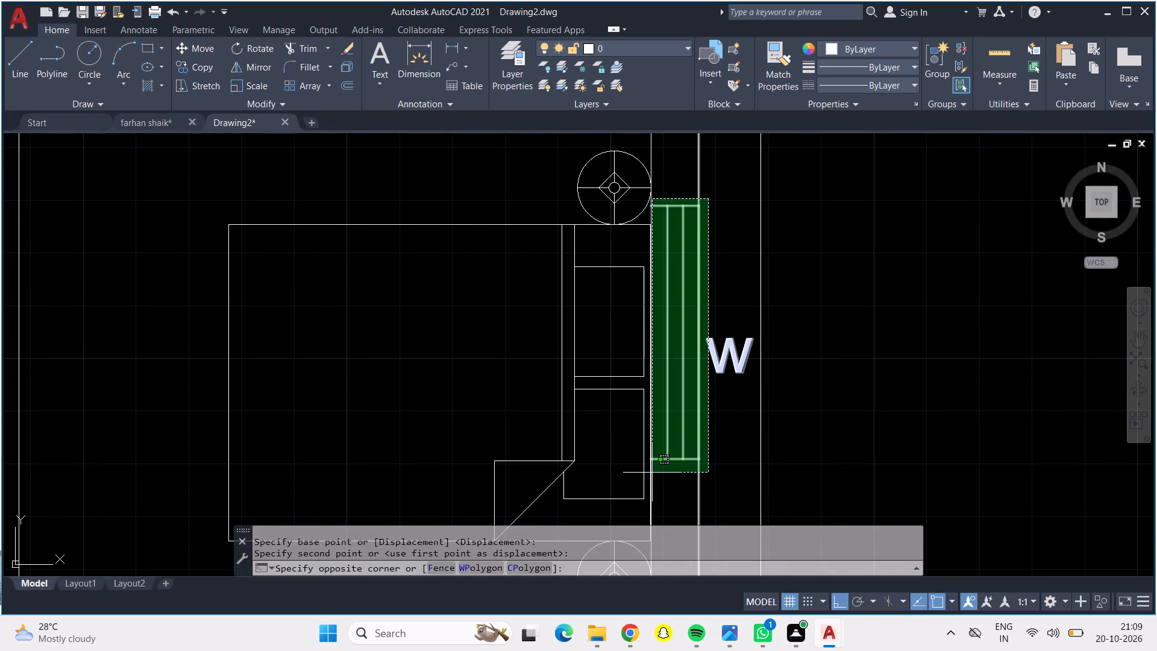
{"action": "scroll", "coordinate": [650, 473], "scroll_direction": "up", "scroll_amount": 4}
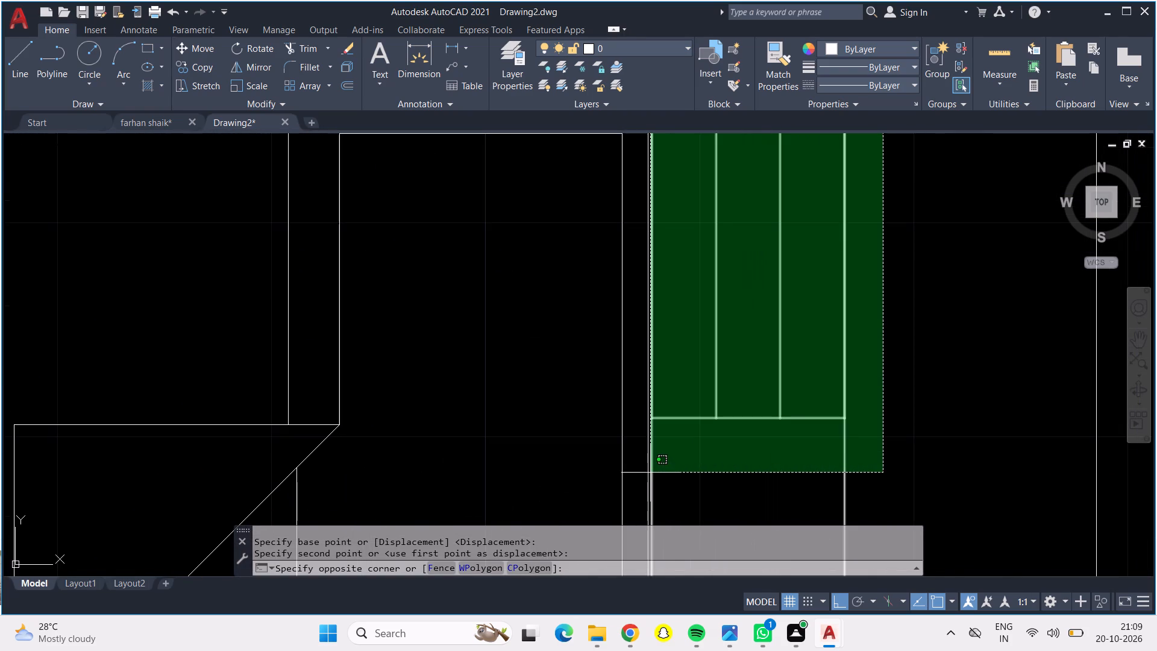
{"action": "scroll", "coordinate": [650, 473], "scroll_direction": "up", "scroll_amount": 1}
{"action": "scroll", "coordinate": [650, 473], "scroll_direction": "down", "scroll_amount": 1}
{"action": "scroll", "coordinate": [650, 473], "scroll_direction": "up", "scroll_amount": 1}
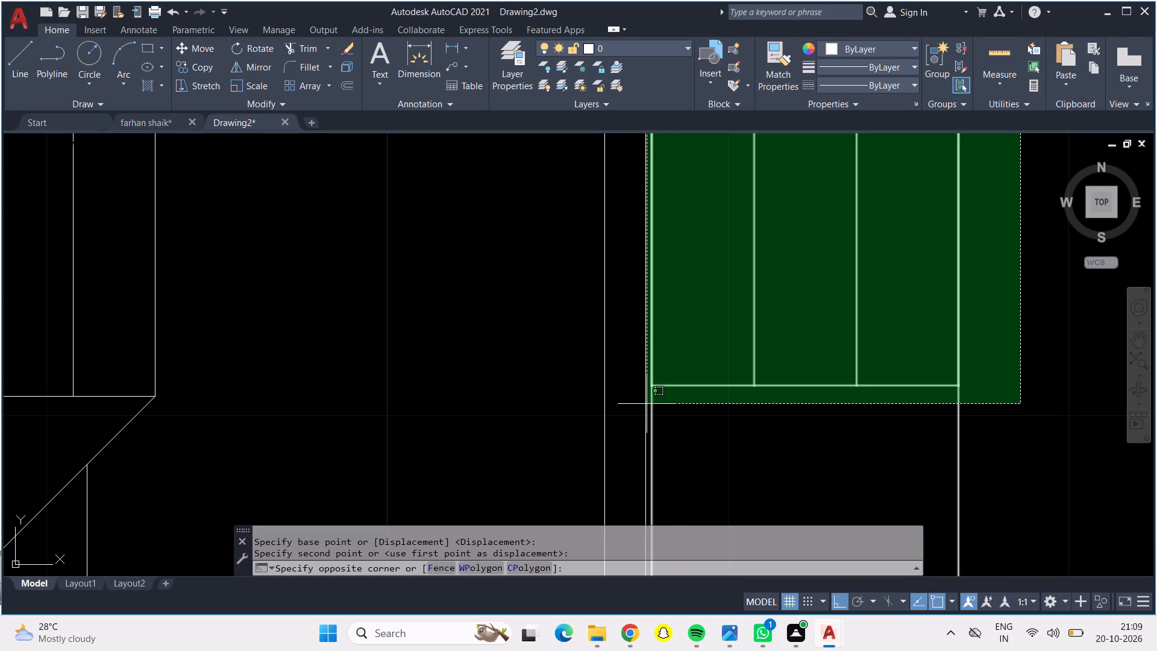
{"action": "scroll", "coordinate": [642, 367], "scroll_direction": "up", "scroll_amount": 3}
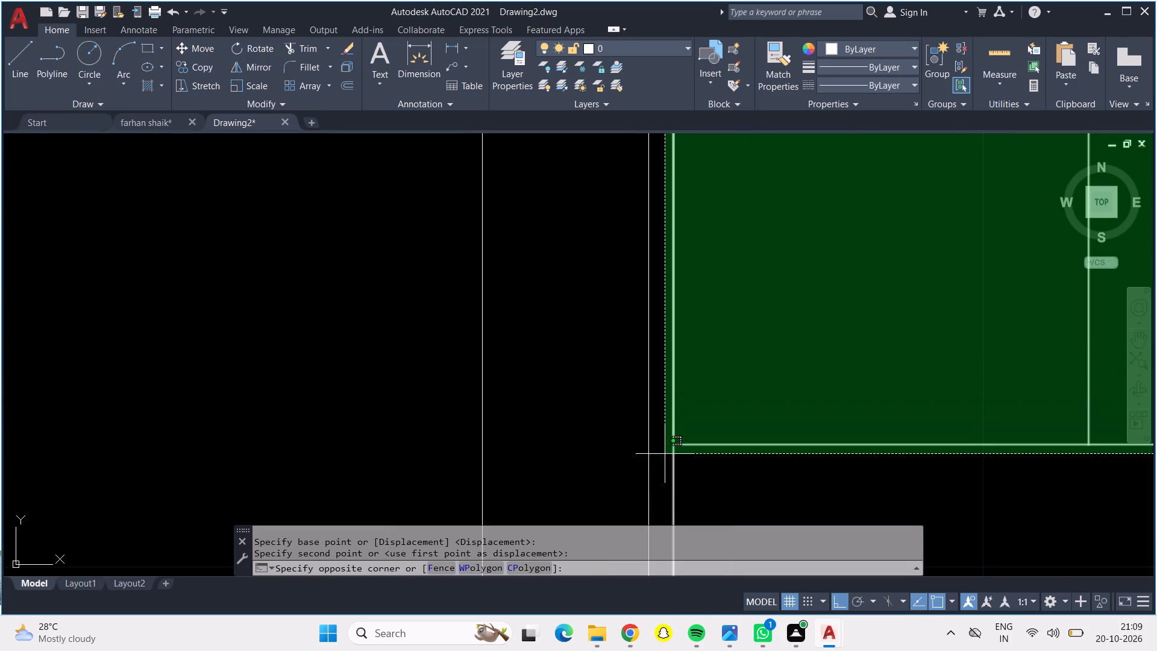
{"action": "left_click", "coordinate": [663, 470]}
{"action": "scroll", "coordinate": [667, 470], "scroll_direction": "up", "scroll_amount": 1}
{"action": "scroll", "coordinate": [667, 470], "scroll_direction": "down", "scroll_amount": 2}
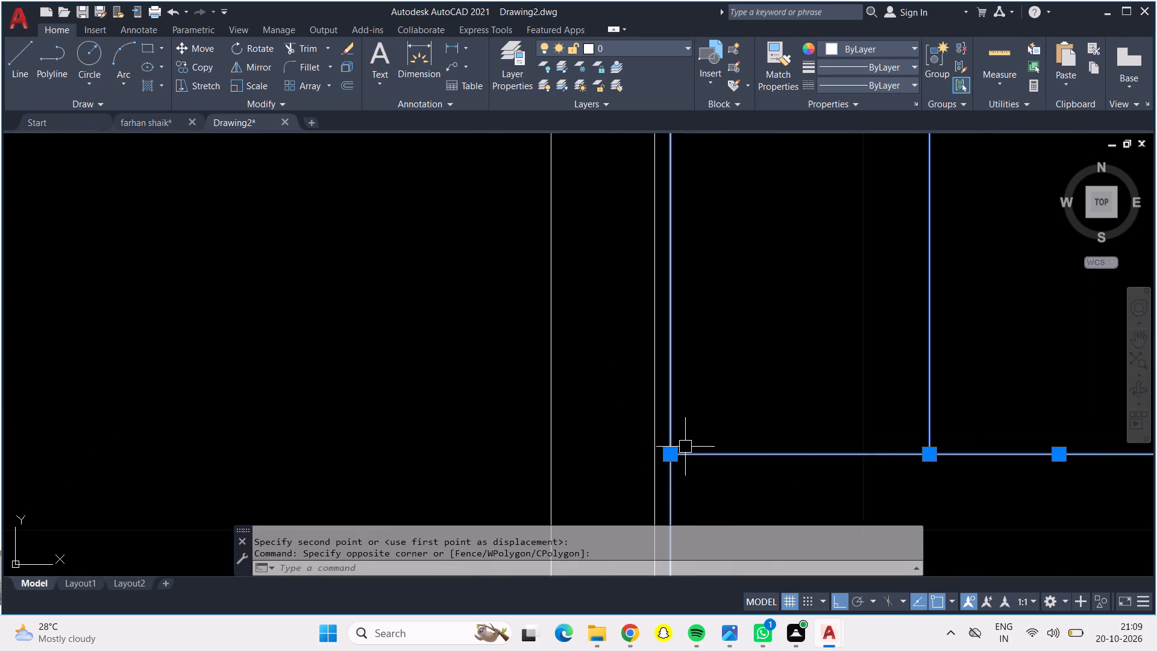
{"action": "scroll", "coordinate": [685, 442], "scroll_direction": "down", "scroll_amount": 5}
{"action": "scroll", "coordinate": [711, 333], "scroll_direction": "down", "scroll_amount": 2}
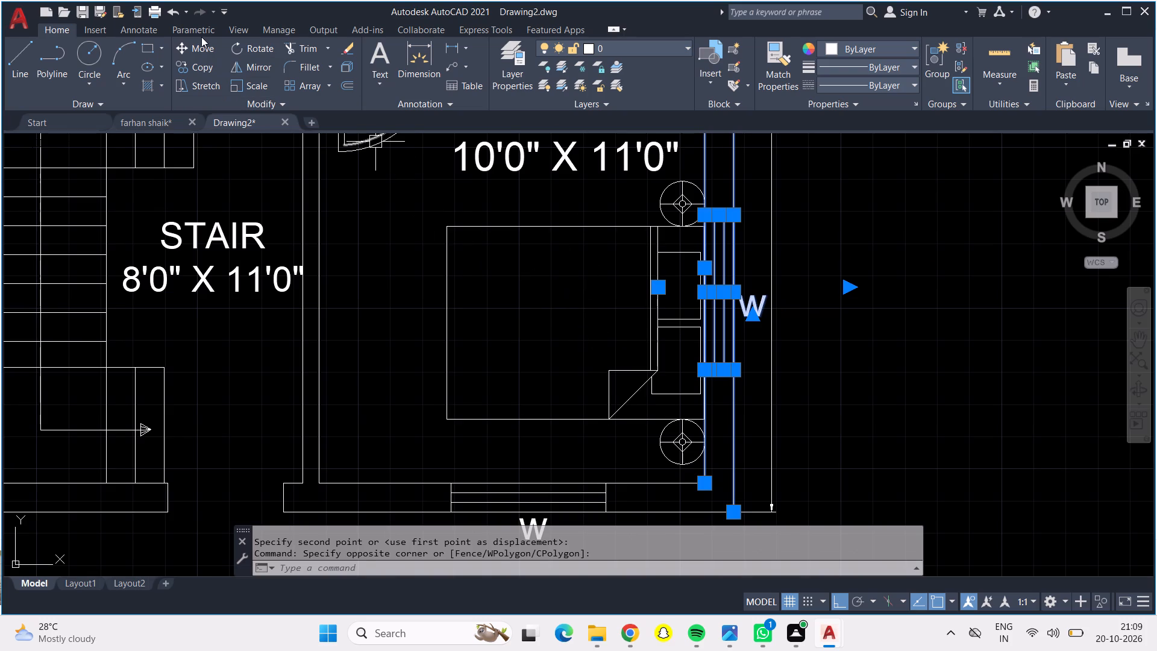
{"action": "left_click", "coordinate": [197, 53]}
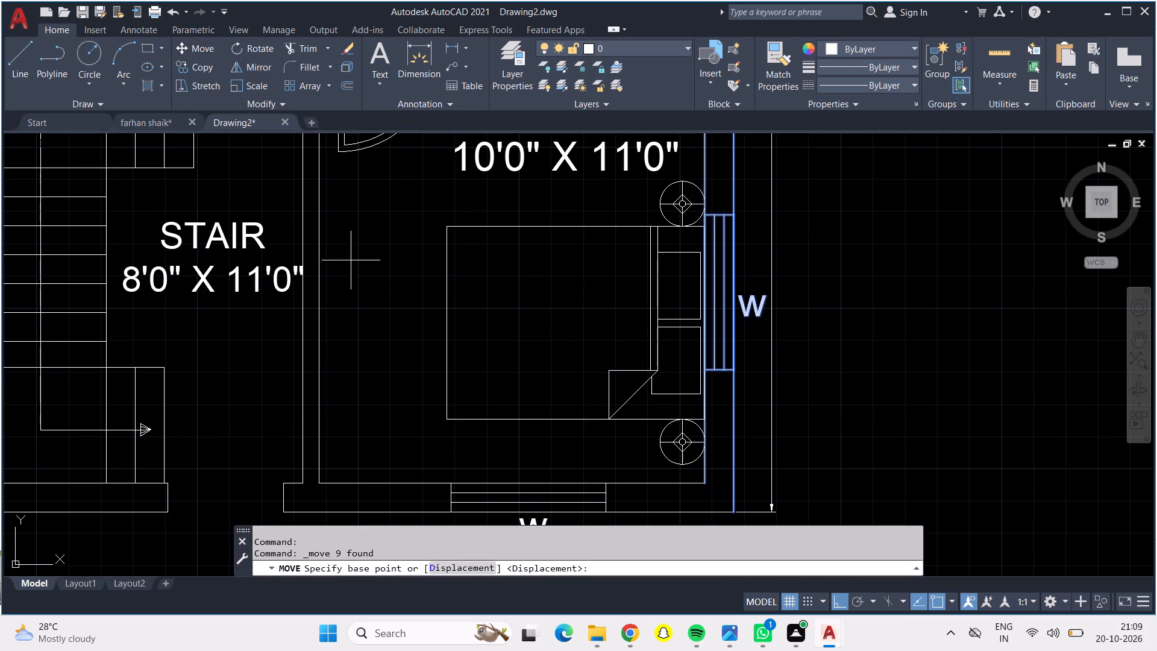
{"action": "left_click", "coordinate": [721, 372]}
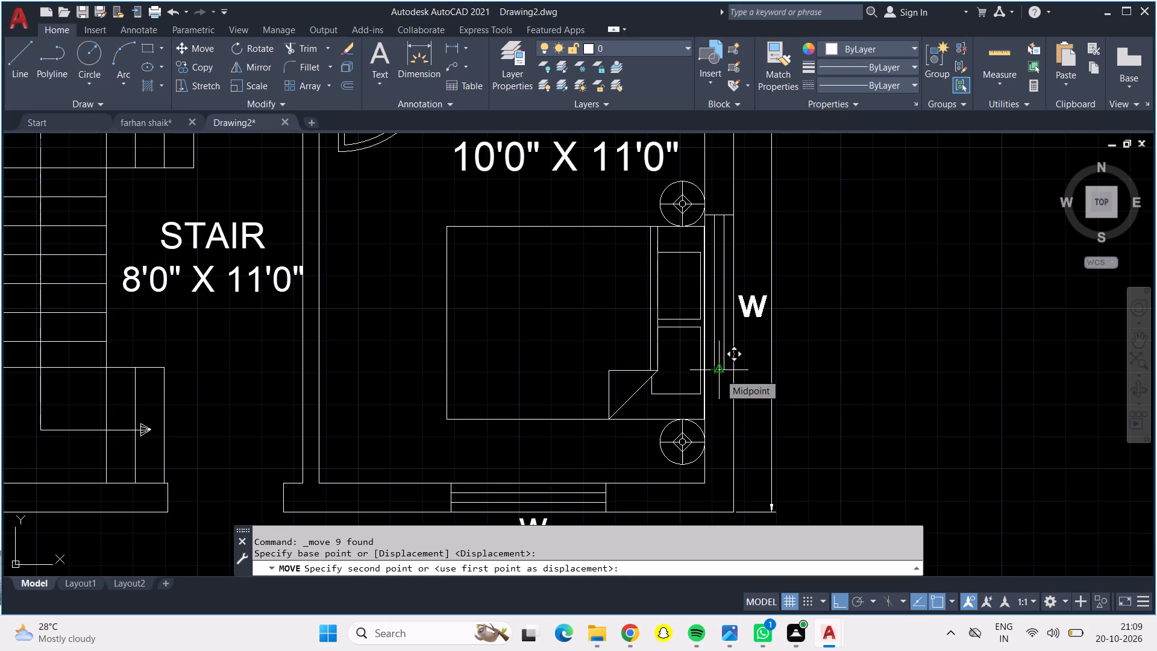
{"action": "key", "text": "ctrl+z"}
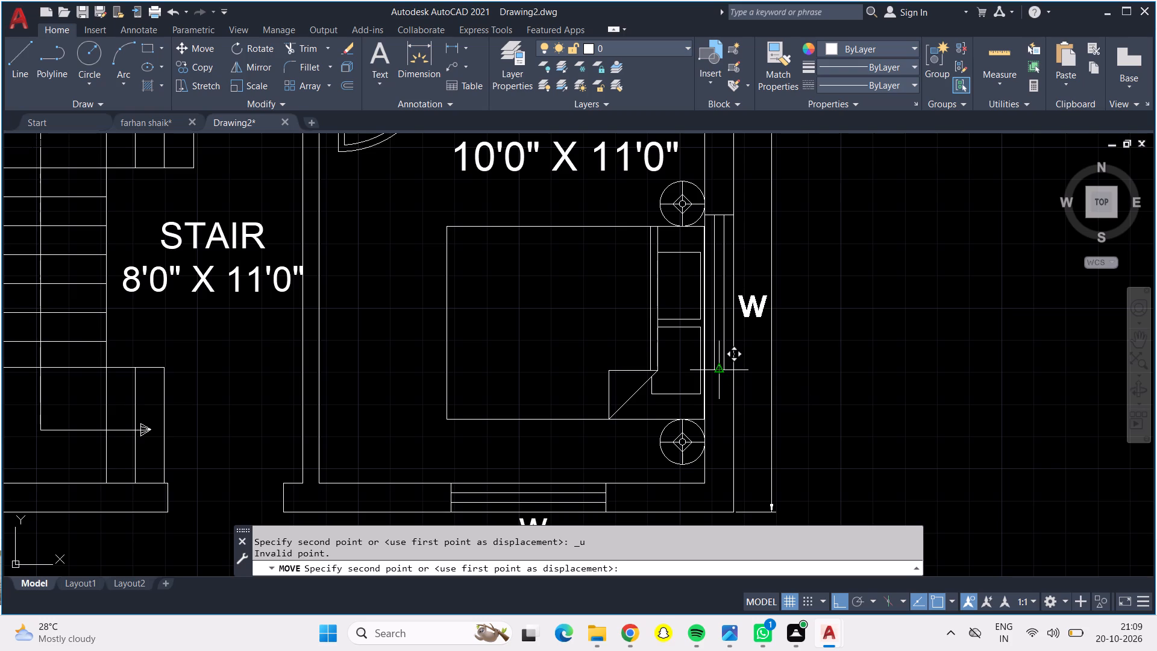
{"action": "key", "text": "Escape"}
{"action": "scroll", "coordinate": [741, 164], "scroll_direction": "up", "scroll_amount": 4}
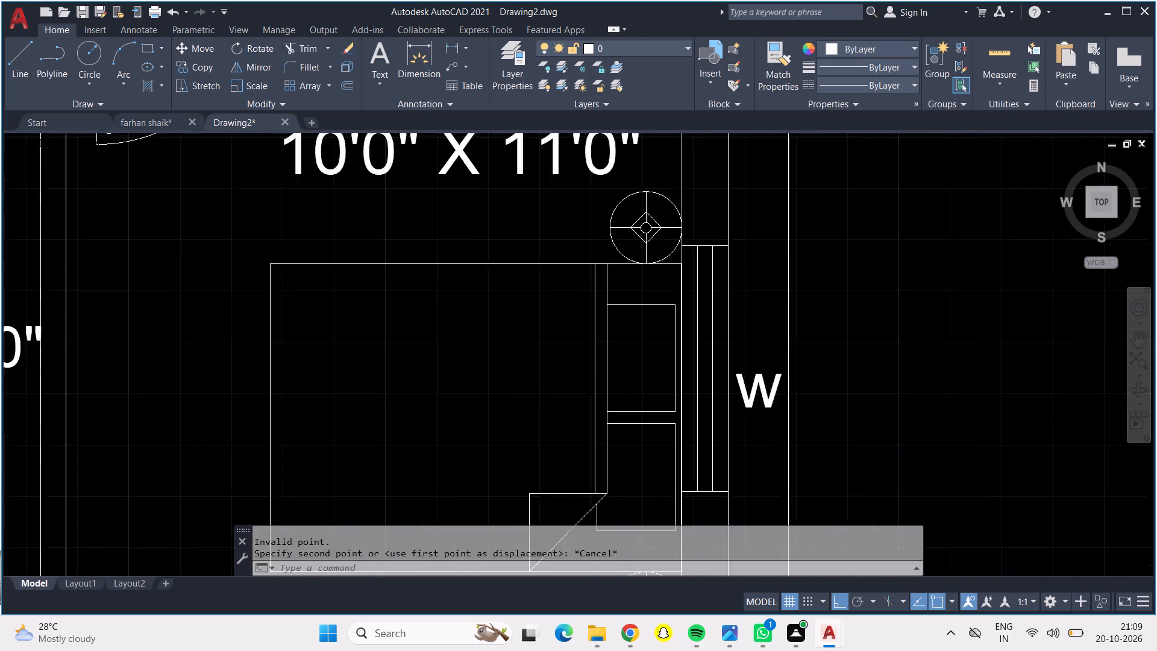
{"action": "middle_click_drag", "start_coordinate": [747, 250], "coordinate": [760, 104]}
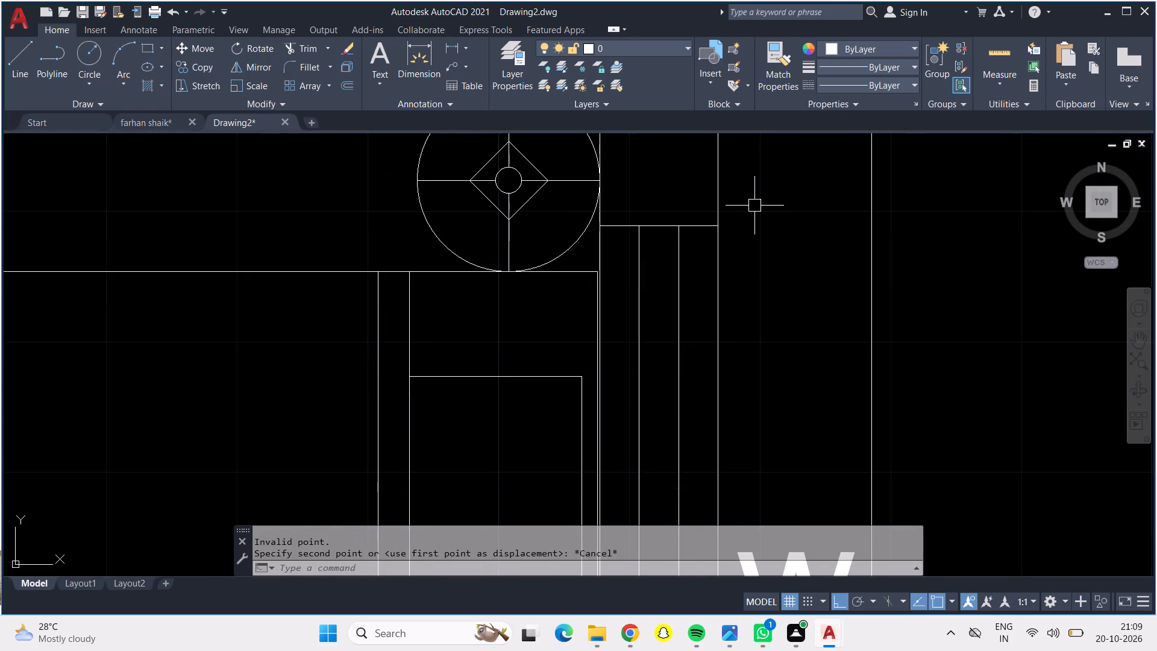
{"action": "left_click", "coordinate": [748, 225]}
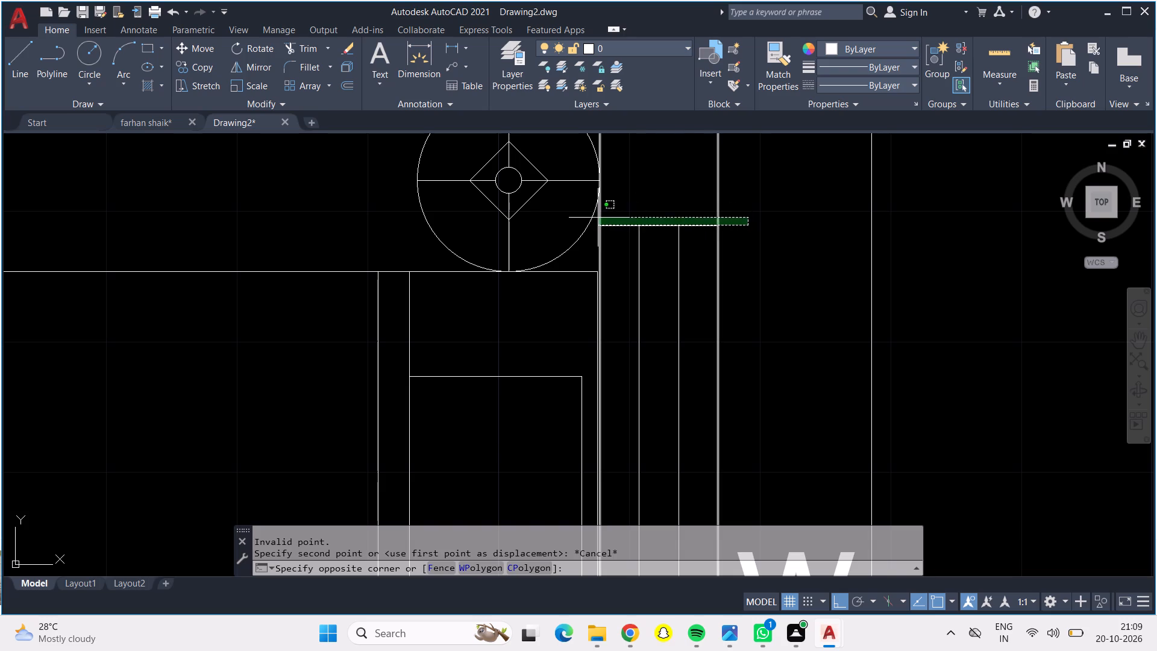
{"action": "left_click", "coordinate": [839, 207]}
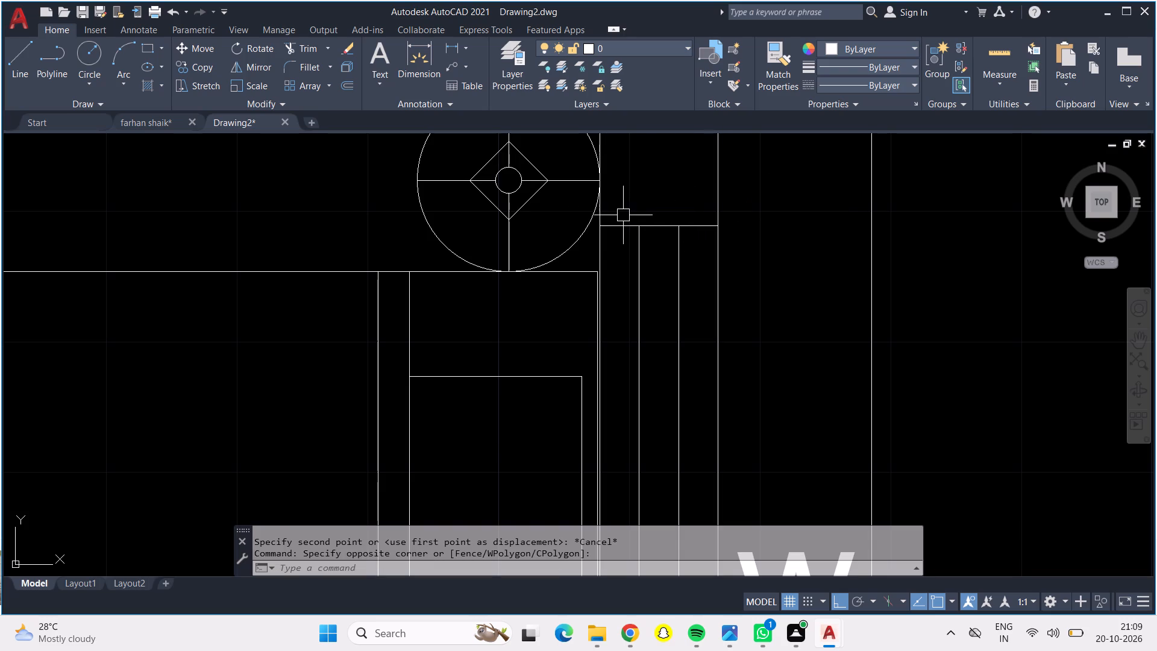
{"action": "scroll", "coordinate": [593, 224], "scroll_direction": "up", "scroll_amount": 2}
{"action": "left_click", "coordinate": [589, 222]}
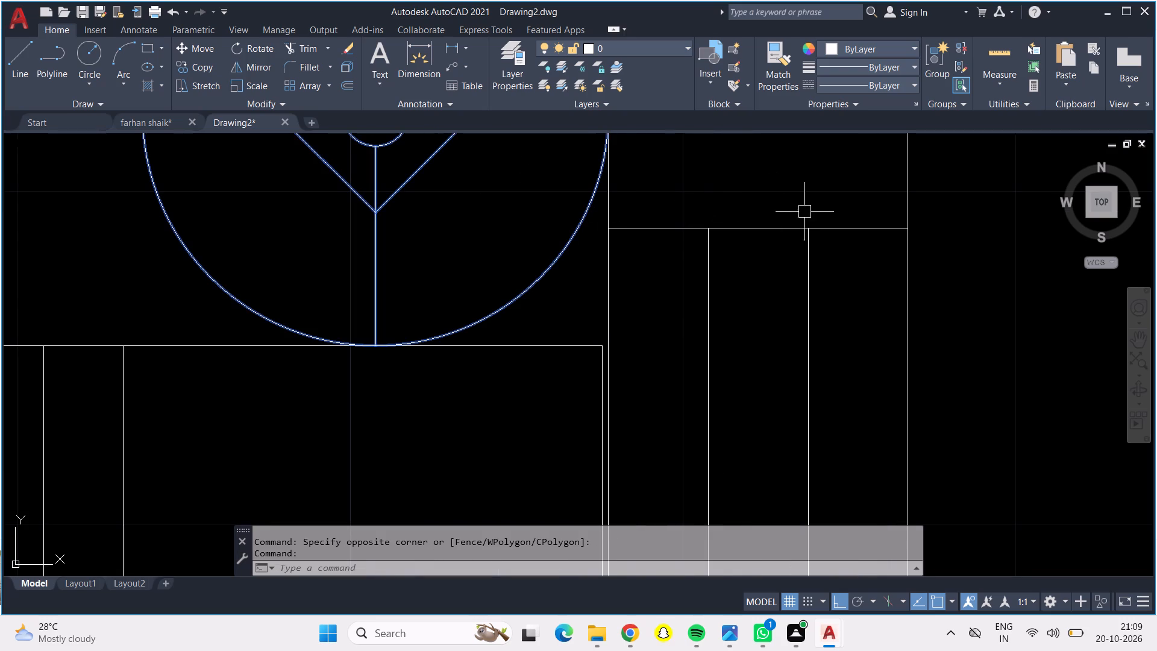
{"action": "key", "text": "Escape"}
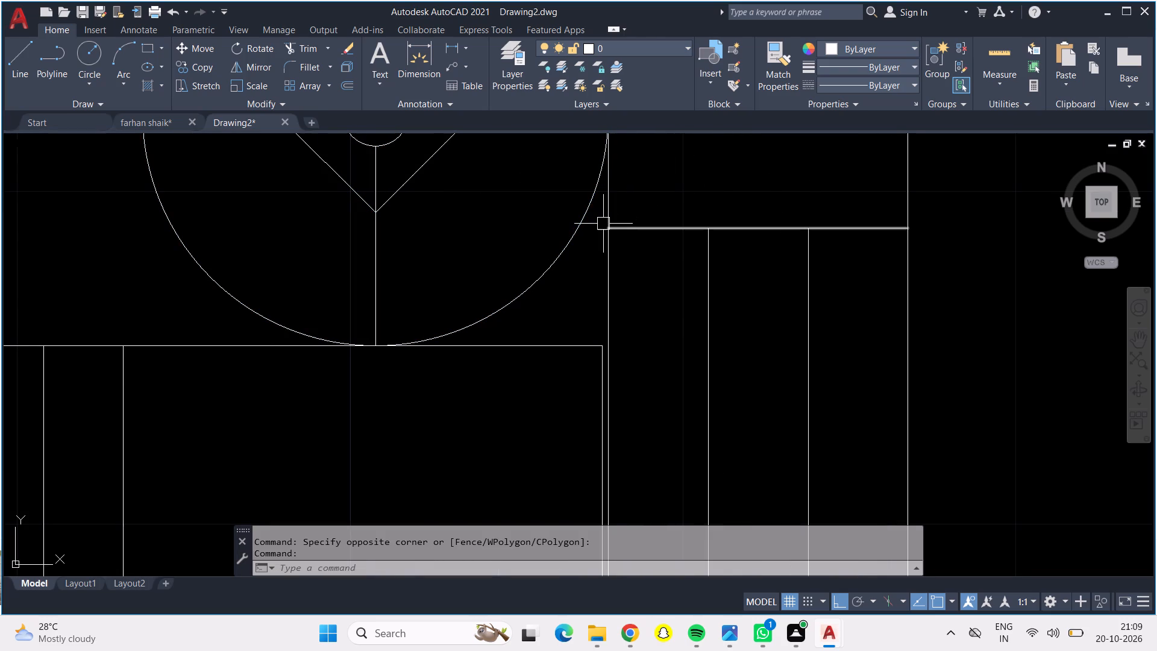
Move only the BED ROOM 3 outer-wall window straight down the wall so it sits roughly centred on the bed.
{"action": "left_click", "coordinate": [594, 220]}
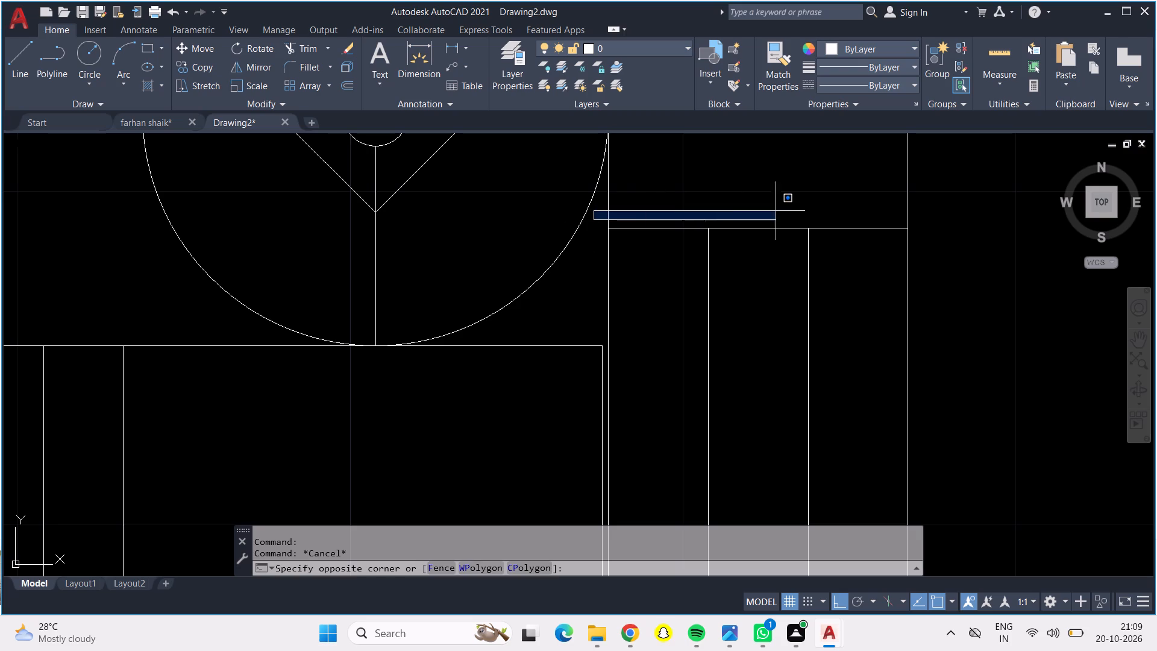
{"action": "scroll", "coordinate": [1005, 409], "scroll_direction": "down", "scroll_amount": 1}
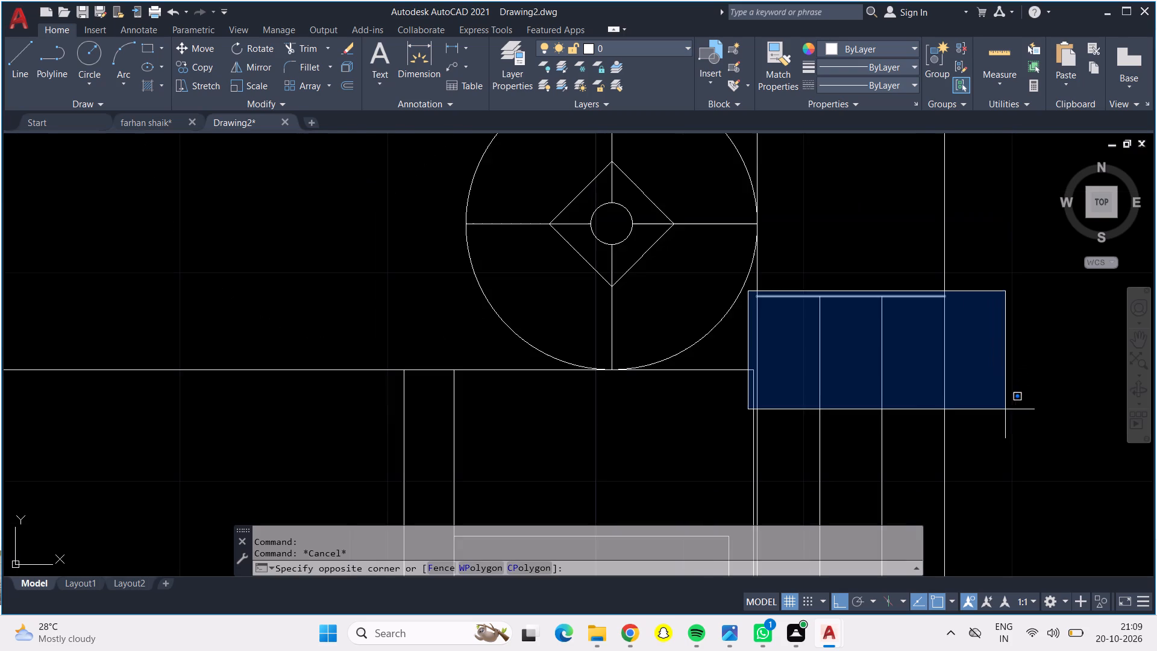
{"action": "middle_click_drag", "start_coordinate": [994, 428], "coordinate": [923, 221]}
{"action": "scroll", "coordinate": [948, 445], "scroll_direction": "down", "scroll_amount": 1}
{"action": "middle_click_drag", "start_coordinate": [948, 445], "coordinate": [941, 435]}
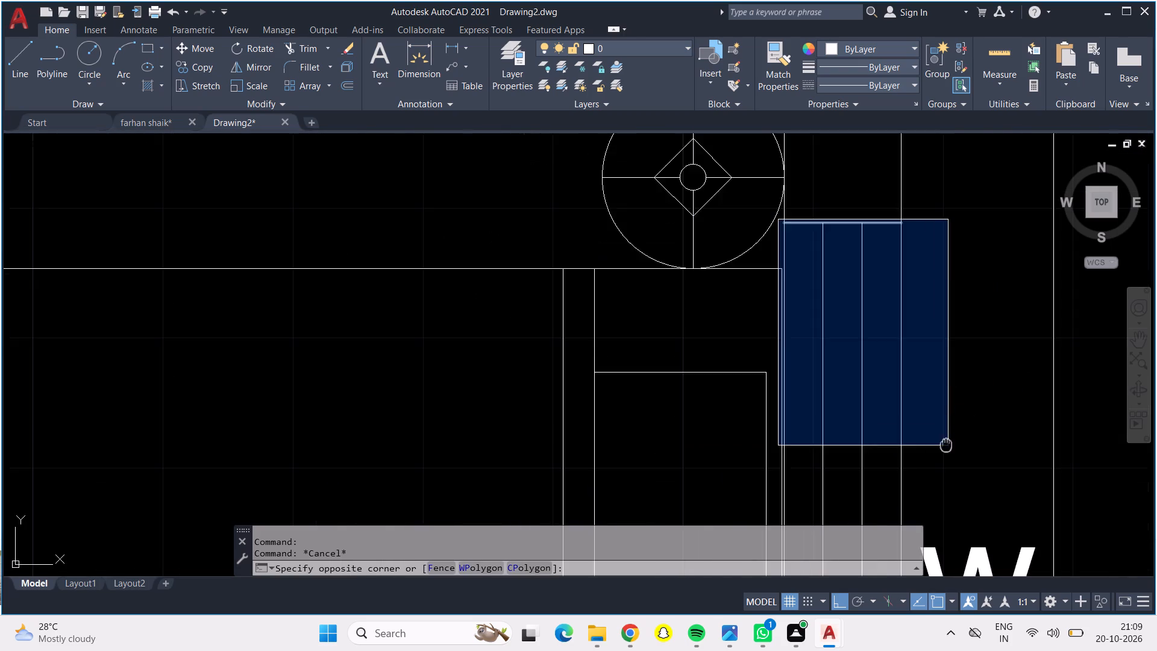
{"action": "middle_click_drag", "start_coordinate": [941, 435], "coordinate": [906, 181]}
{"action": "middle_click_drag", "start_coordinate": [891, 543], "coordinate": [891, 504]}
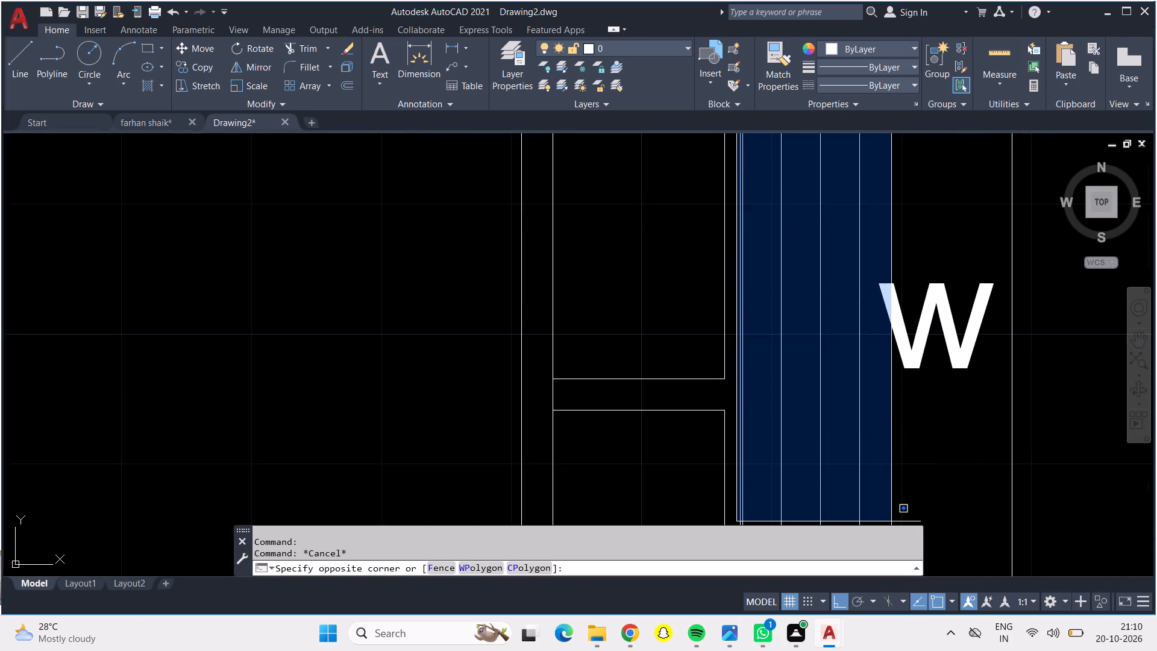
{"action": "middle_click_drag", "start_coordinate": [891, 504], "coordinate": [879, 284]}
{"action": "middle_click_drag", "start_coordinate": [894, 419], "coordinate": [870, 215]}
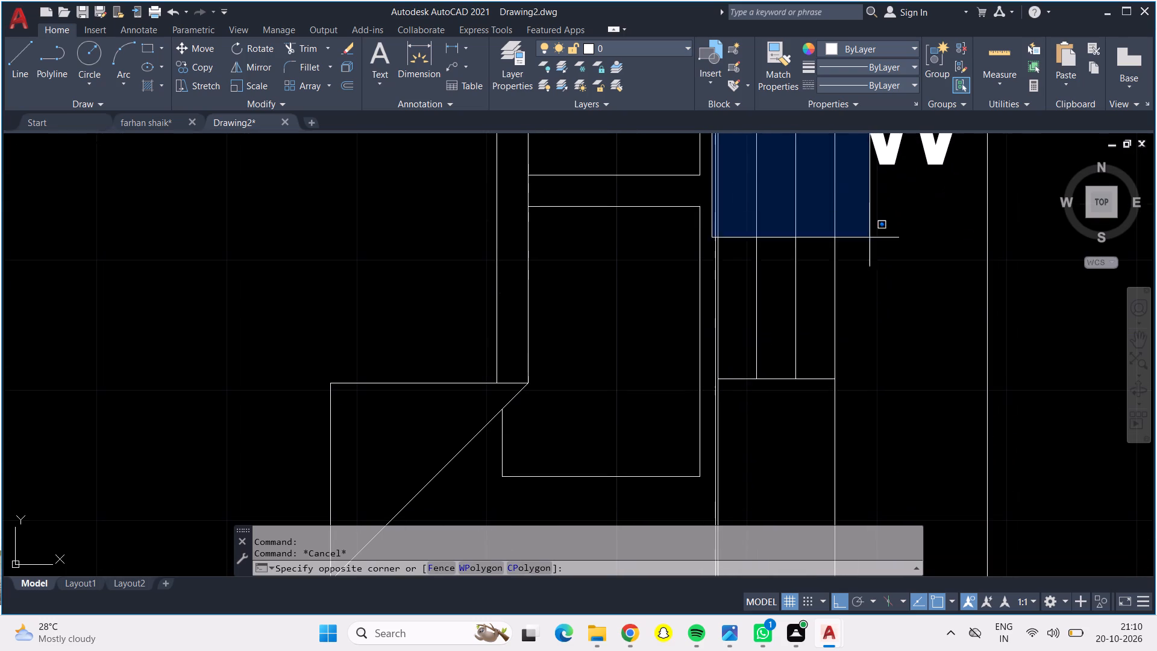
{"action": "left_click", "coordinate": [868, 401]}
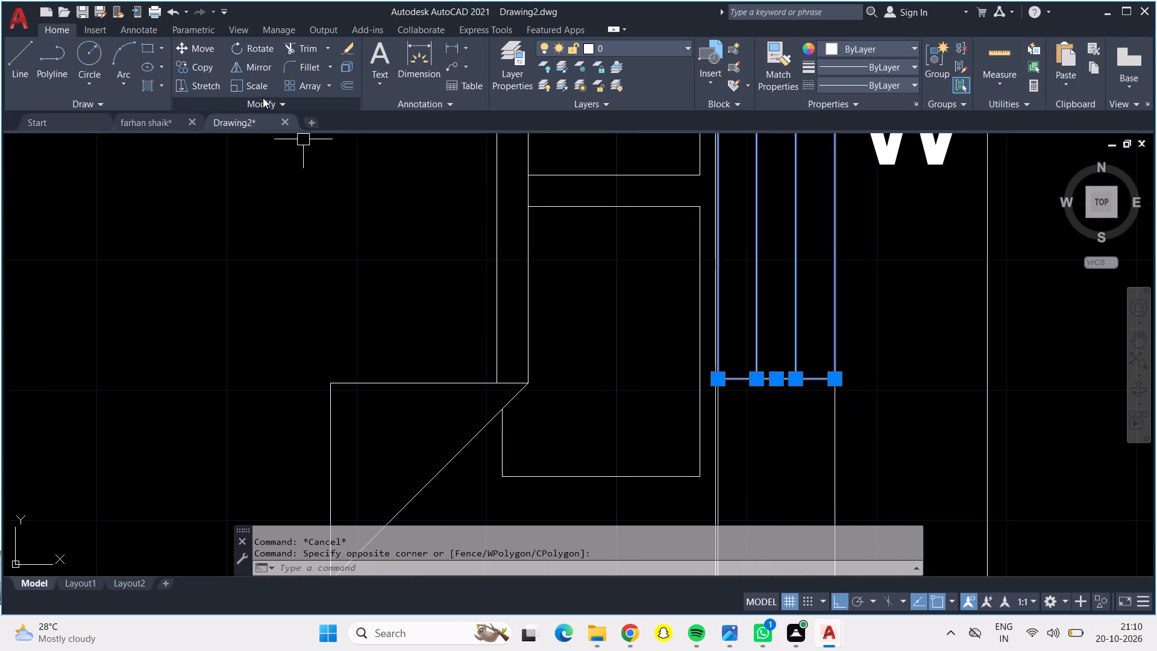
{"action": "left_click", "coordinate": [187, 45]}
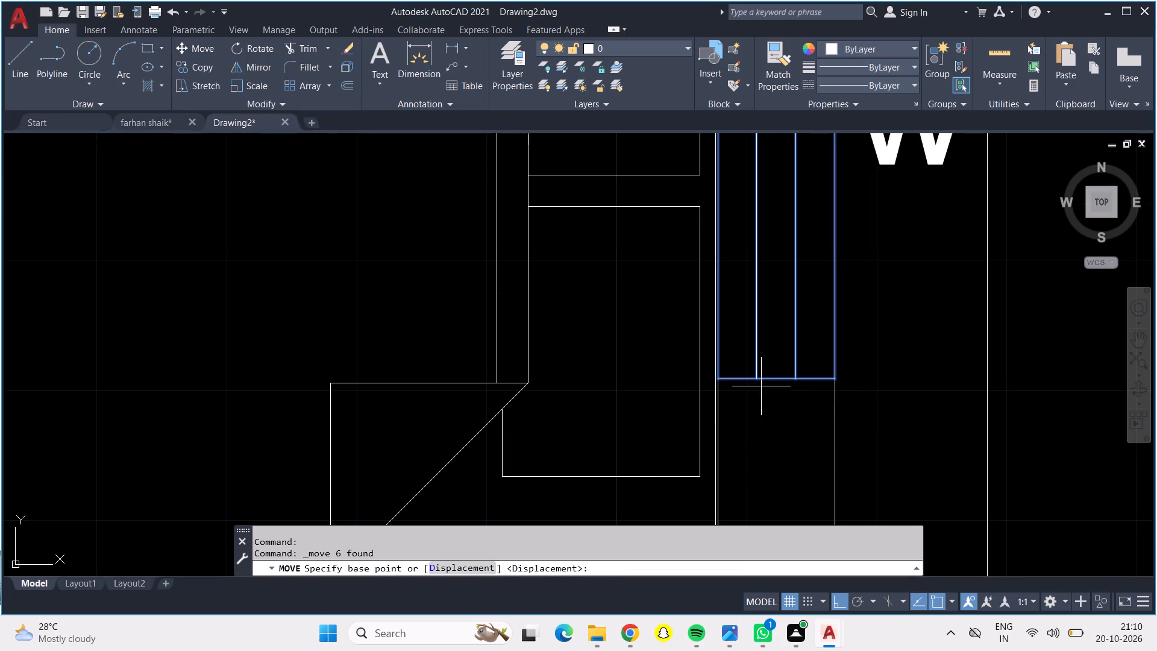
{"action": "left_click", "coordinate": [764, 382]}
{"action": "scroll", "coordinate": [779, 483], "scroll_direction": "down", "scroll_amount": 2}
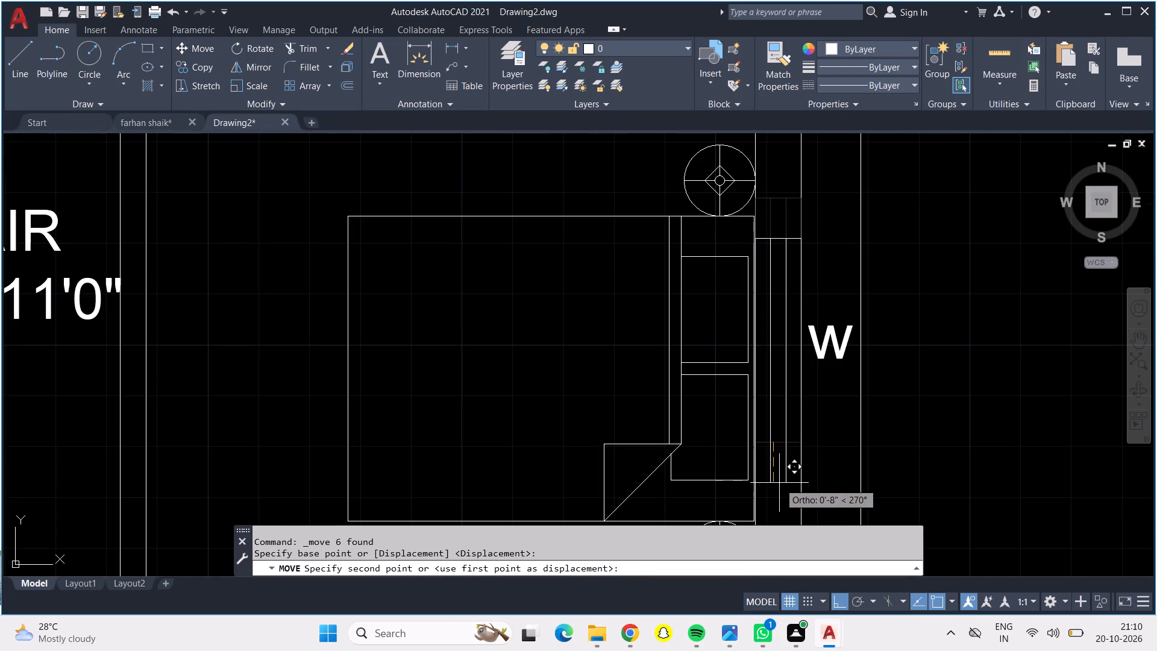
{"action": "left_click", "coordinate": [779, 489]}
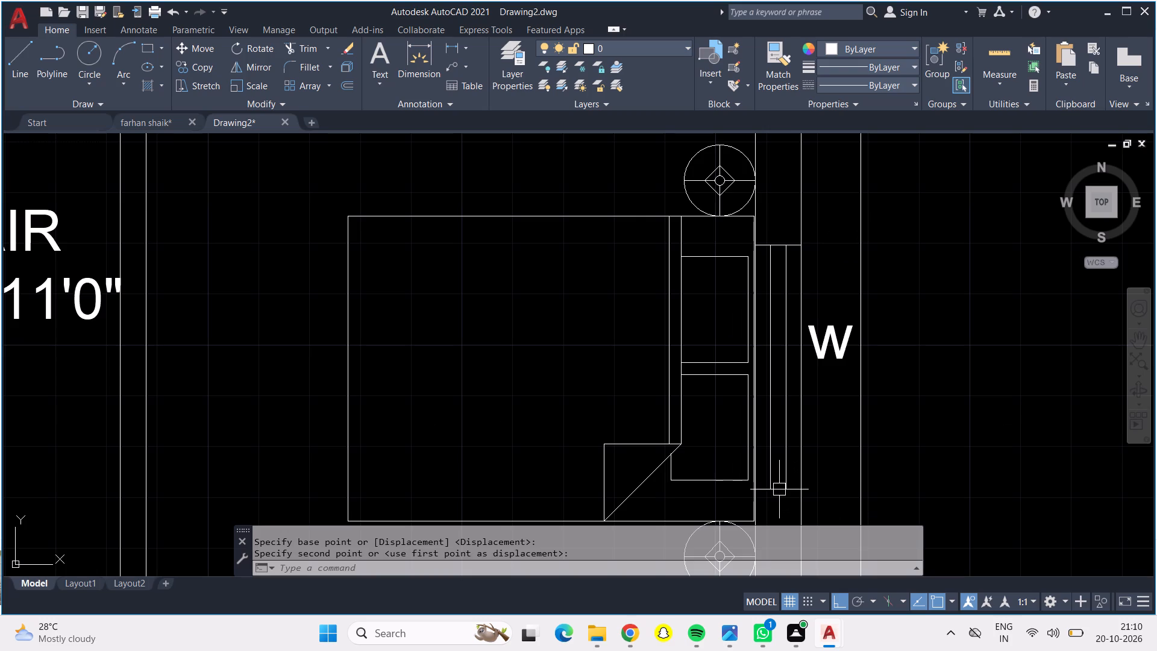
Examine the BED ROOM 3 window's placement relative to the bed, bedside symbols and outer wall.
{"action": "scroll", "coordinate": [772, 471], "scroll_direction": "down", "scroll_amount": 1}
{"action": "scroll", "coordinate": [753, 332], "scroll_direction": "up", "scroll_amount": 8}
{"action": "scroll", "coordinate": [789, 330], "scroll_direction": "down", "scroll_amount": 1}
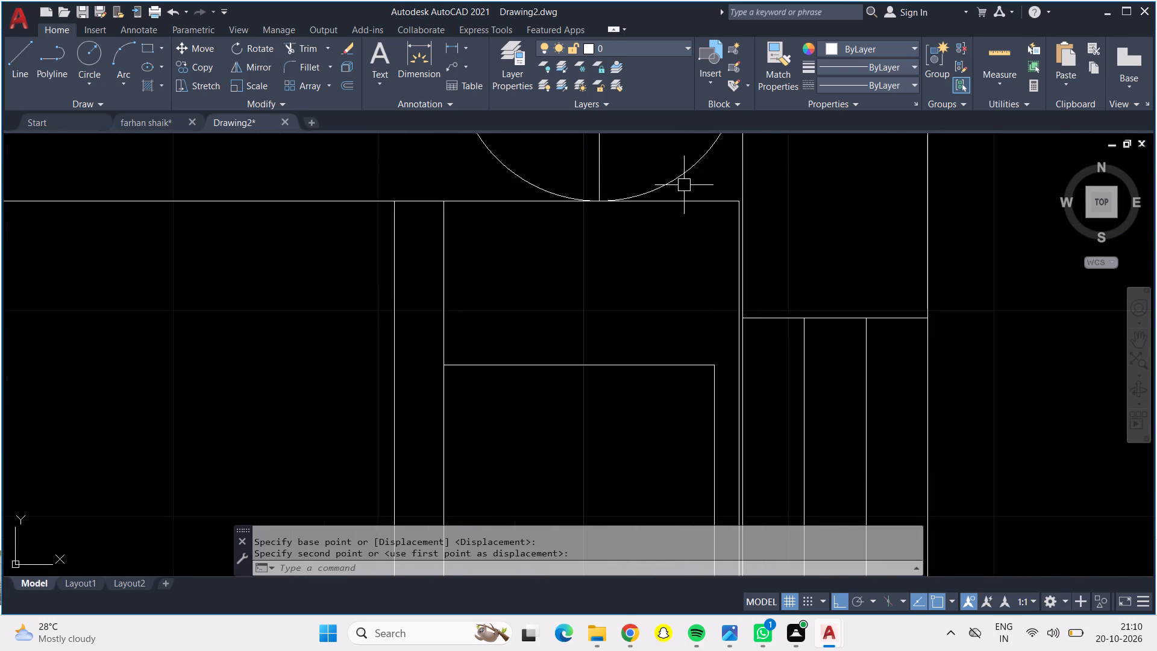
{"action": "scroll", "coordinate": [701, 225], "scroll_direction": "up", "scroll_amount": 1}
{"action": "scroll", "coordinate": [701, 225], "scroll_direction": "down", "scroll_amount": 5}
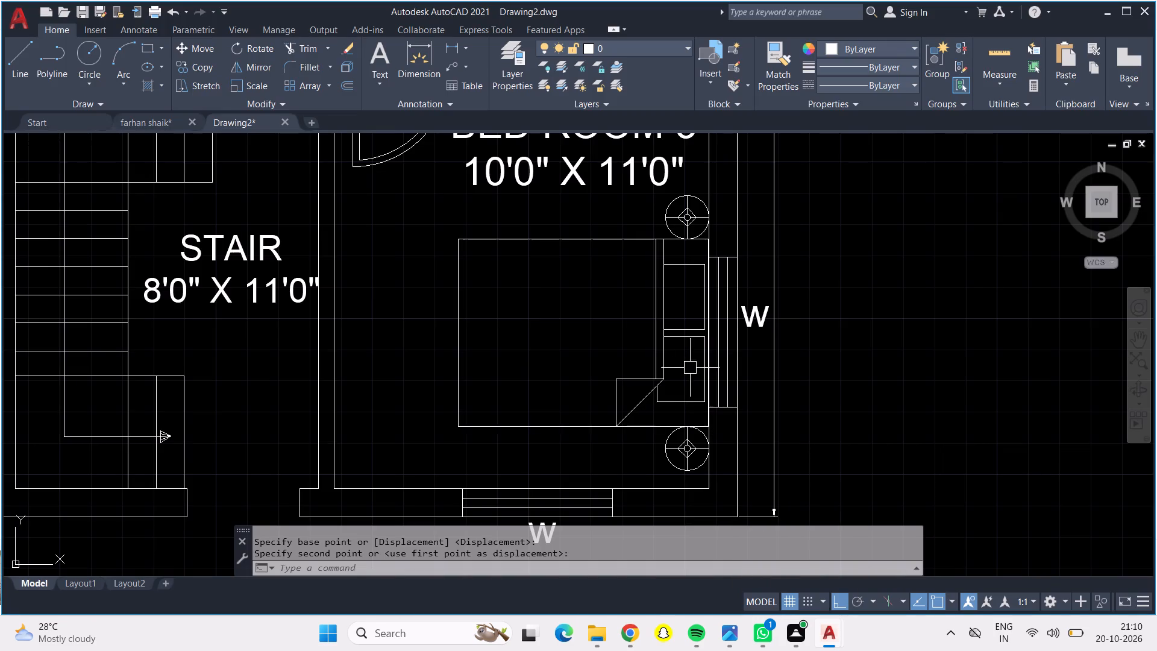
{"action": "left_click", "coordinate": [683, 374]}
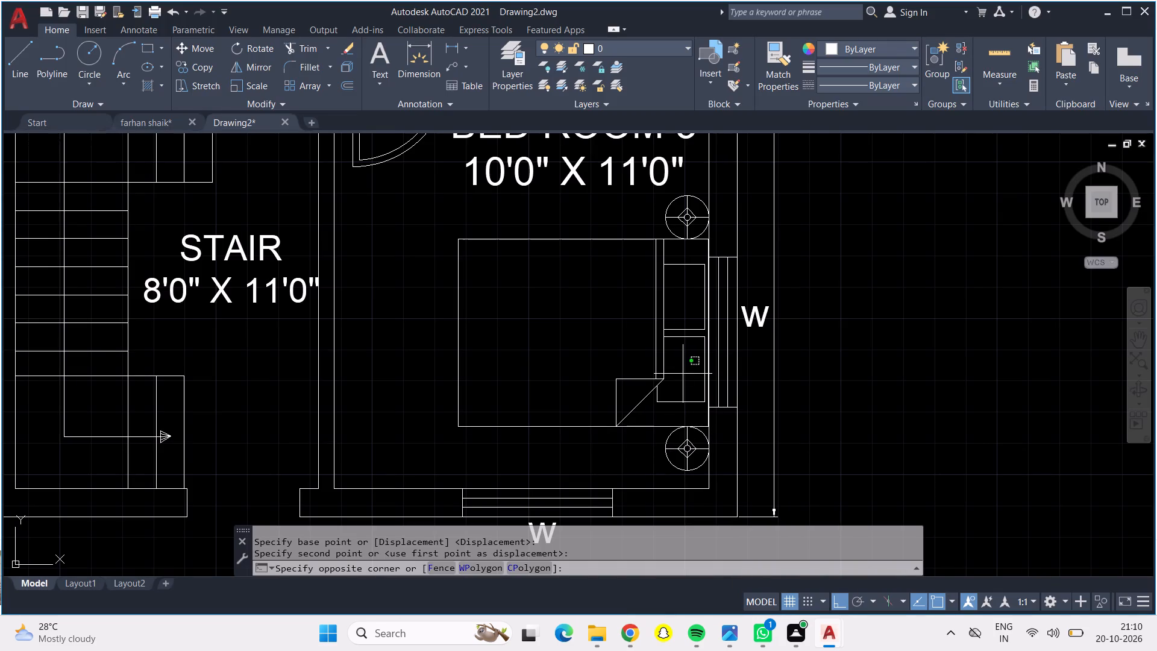
{"action": "left_click", "coordinate": [670, 368]}
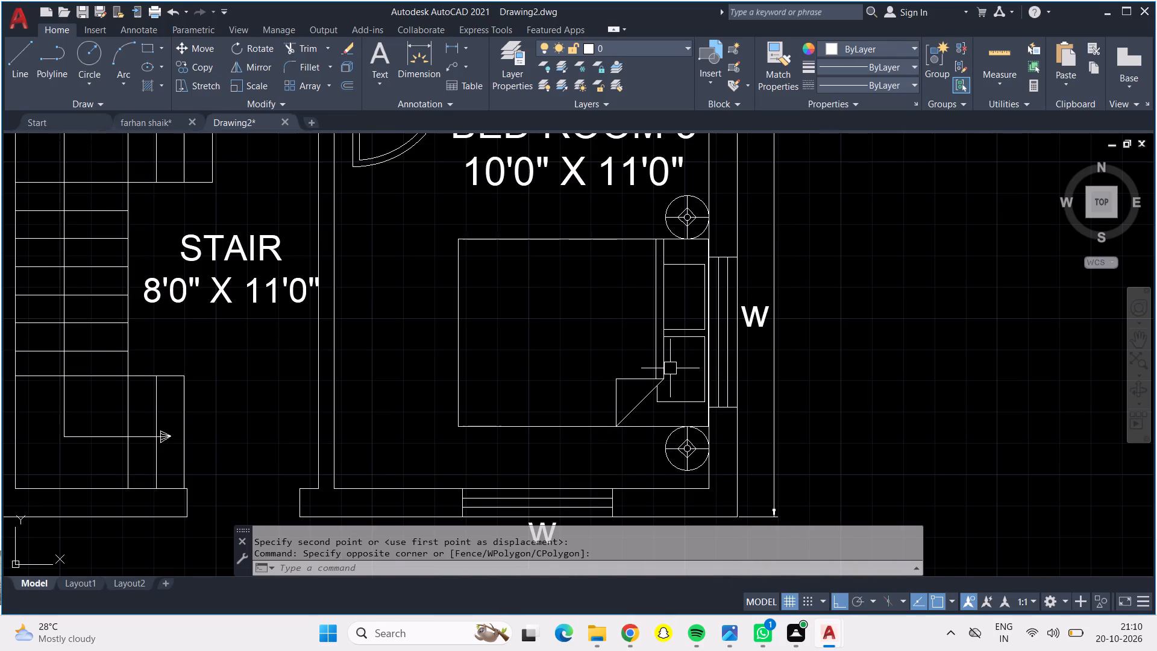
Move the BED ROOM 3 bed and both bedside symbols straight down until the lower symbol touches the bottom wall's inner face.
{"action": "left_click", "coordinate": [657, 357]}
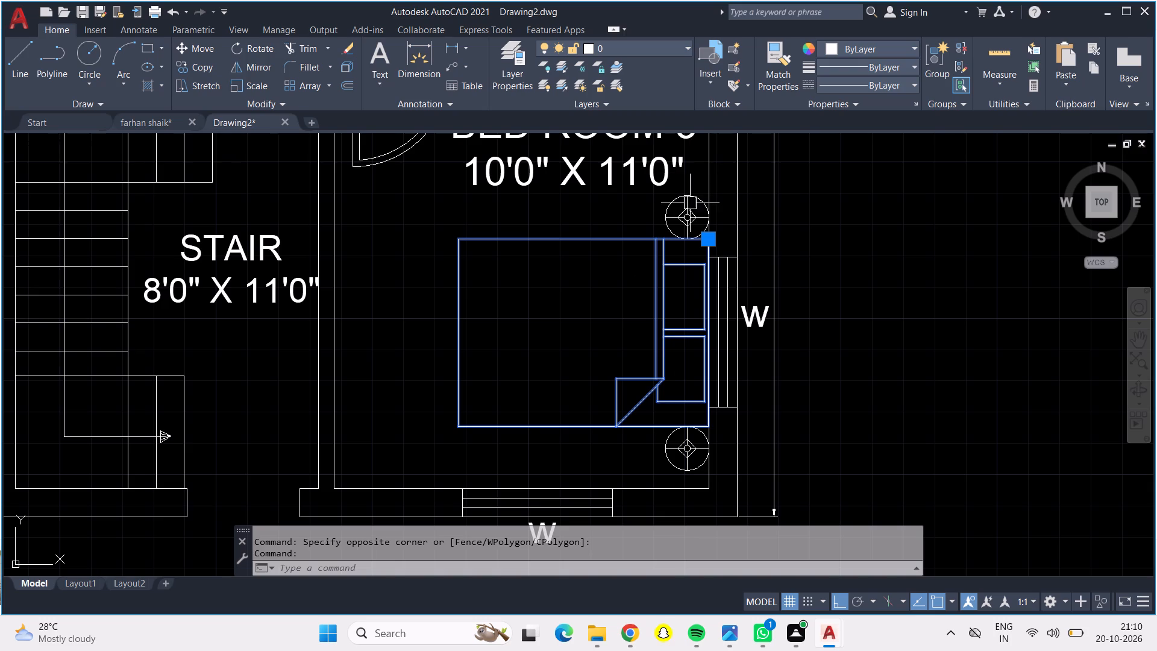
{"action": "left_click", "coordinate": [690, 204]}
{"action": "left_click", "coordinate": [686, 427]}
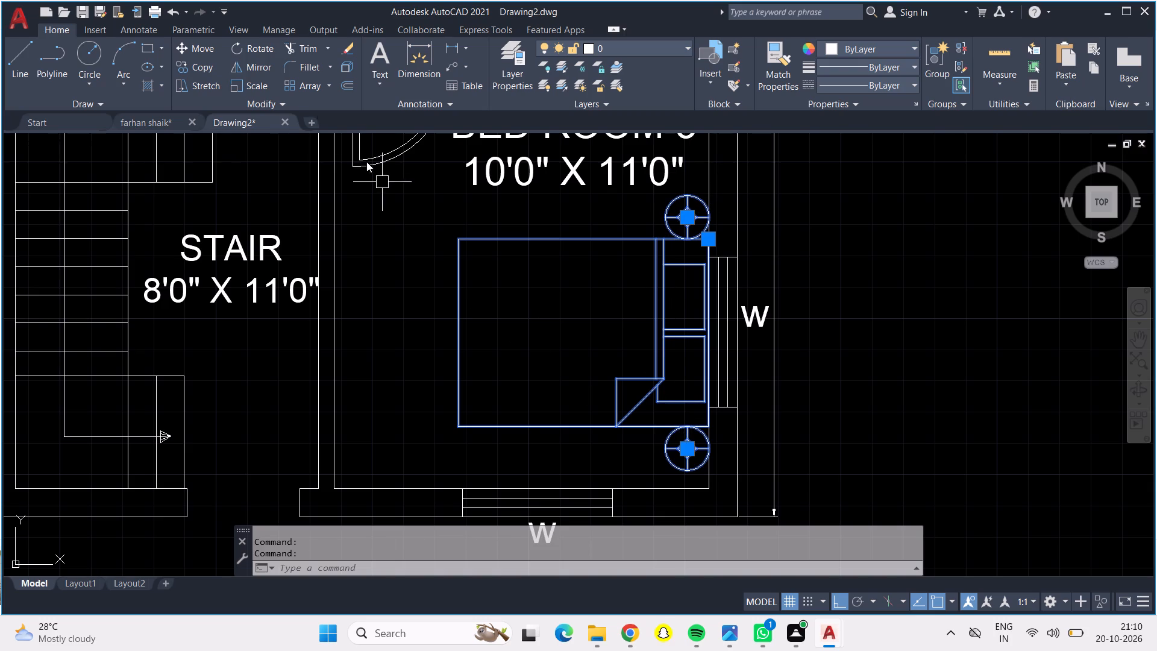
{"action": "left_click", "coordinate": [196, 52]}
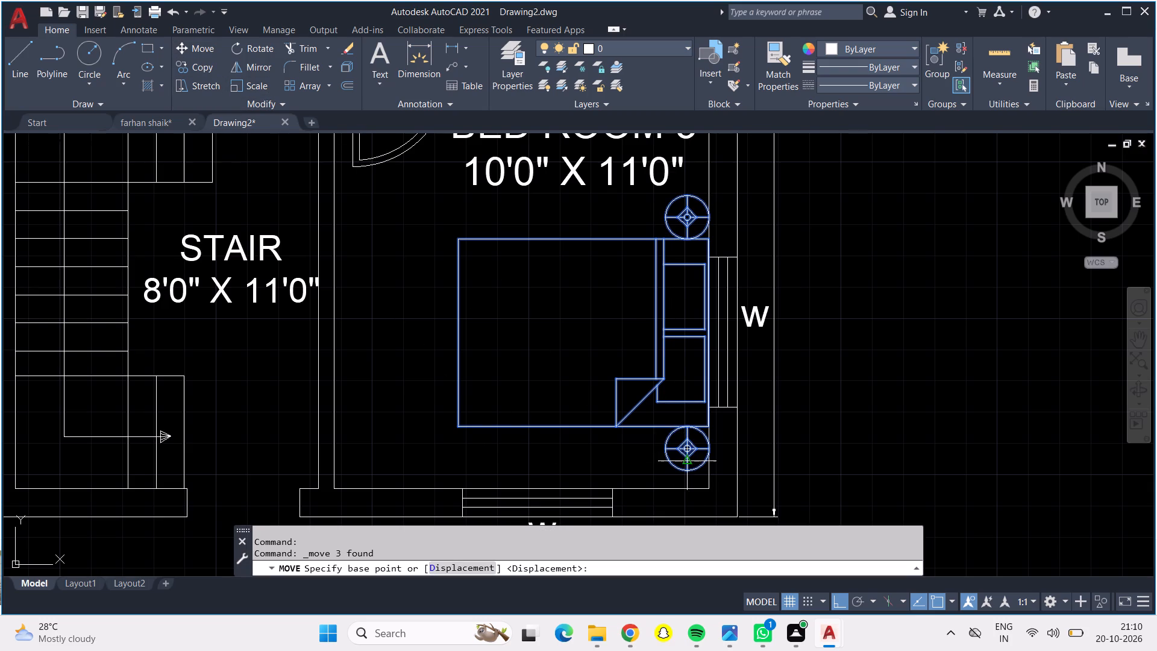
{"action": "scroll", "coordinate": [700, 476], "scroll_direction": "up", "scroll_amount": 3}
{"action": "left_click", "coordinate": [636, 457]}
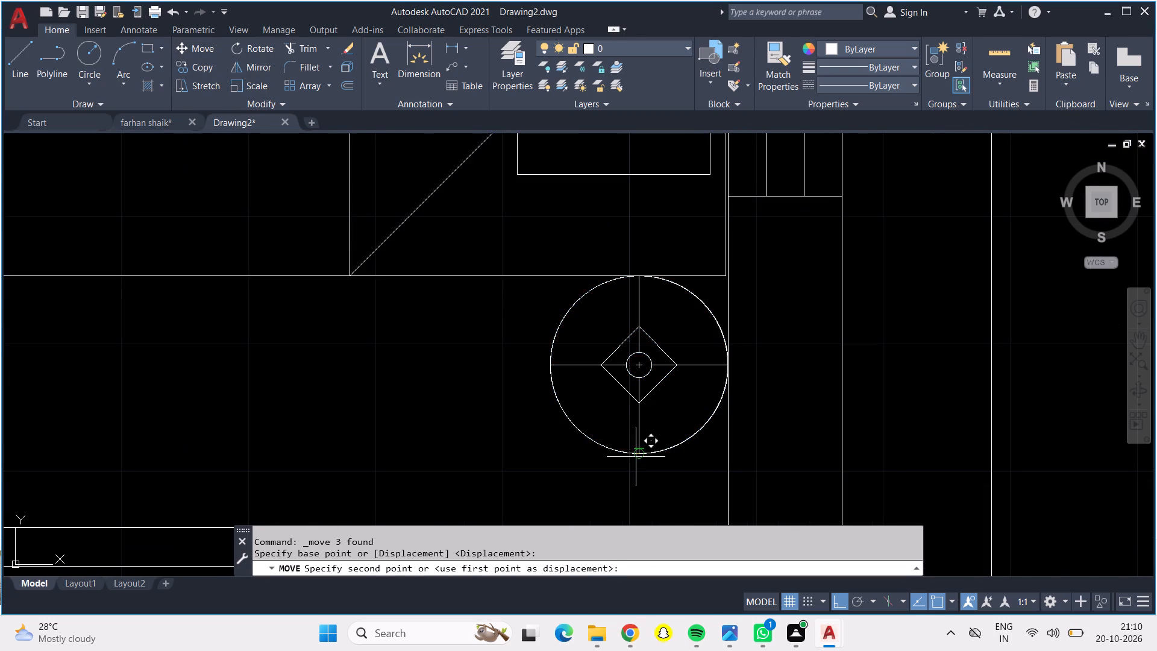
{"action": "scroll", "coordinate": [634, 491], "scroll_direction": "down", "scroll_amount": 1}
{"action": "middle_click_drag", "start_coordinate": [634, 491], "coordinate": [639, 450]}
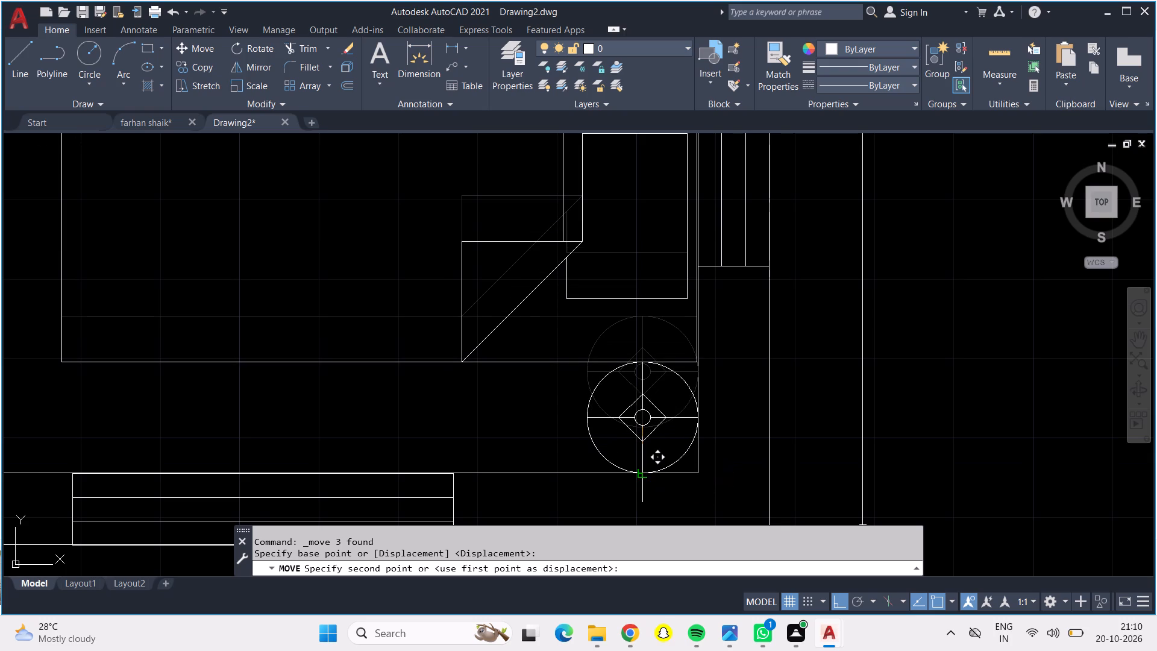
{"action": "left_click", "coordinate": [639, 473]}
Move the kitchen stove along the counter toward the BED ROOM 1 wall, seating its body on the counter's front edge.
{"action": "scroll", "coordinate": [639, 473], "scroll_direction": "down", "scroll_amount": 4}
{"action": "scroll", "coordinate": [544, 295], "scroll_direction": "down", "scroll_amount": 1}
{"action": "middle_click_drag", "start_coordinate": [548, 275], "coordinate": [557, 482]}
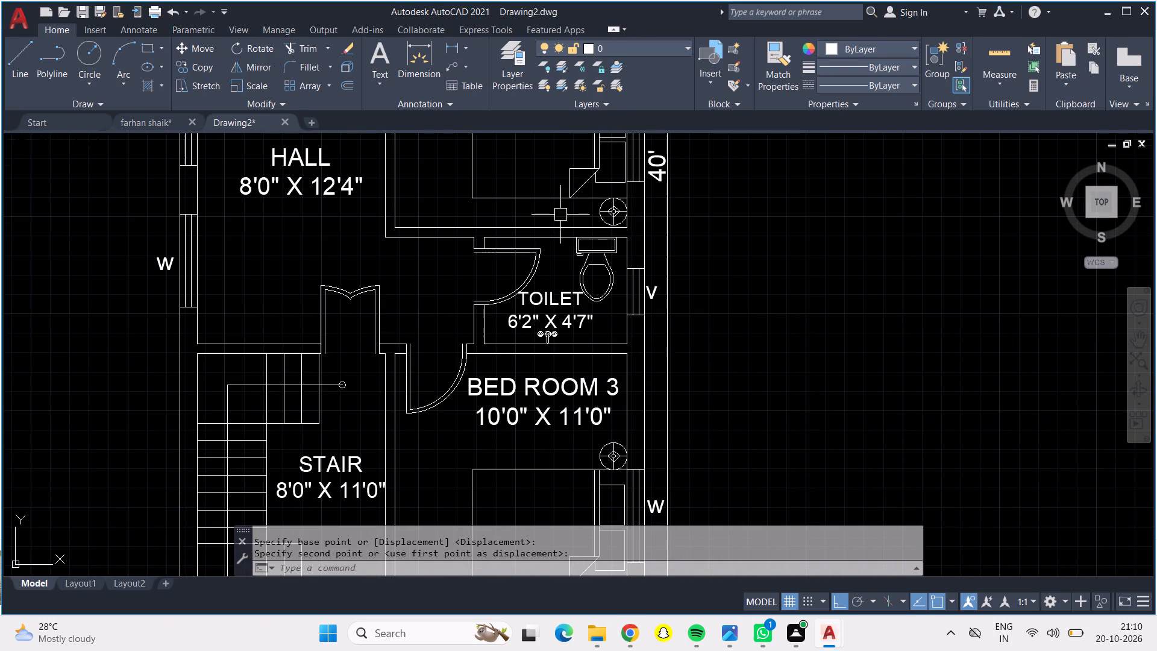
{"action": "middle_click_drag", "start_coordinate": [560, 215], "coordinate": [559, 537]}
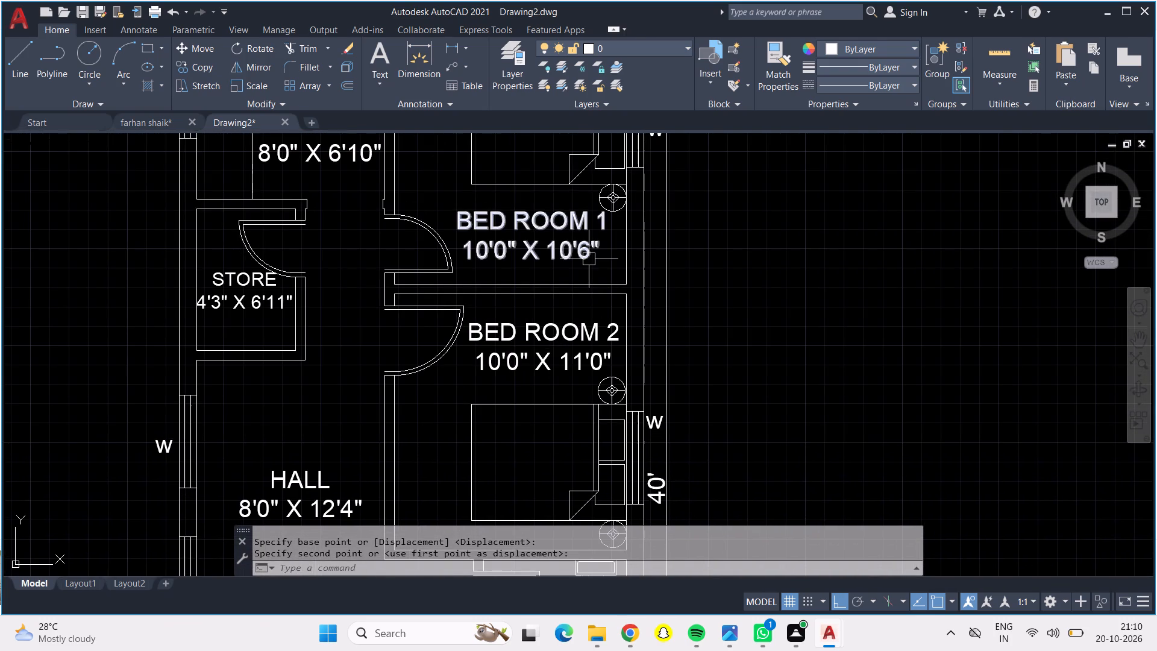
{"action": "middle_click_drag", "start_coordinate": [589, 259], "coordinate": [595, 426]}
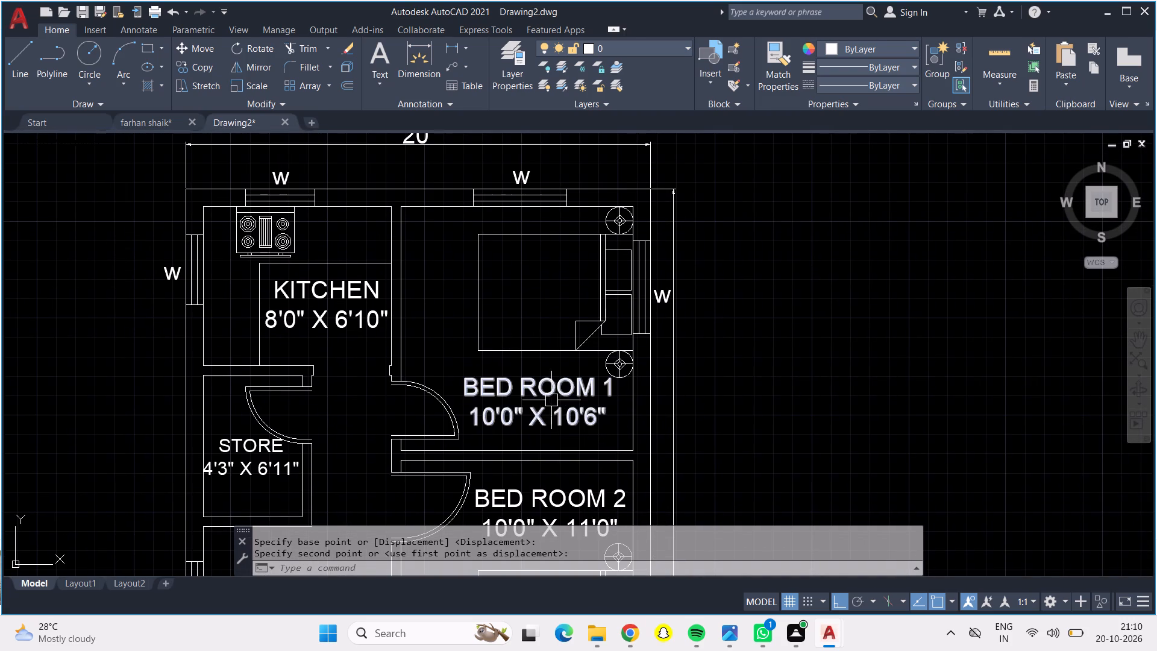
{"action": "left_click", "coordinate": [259, 231]}
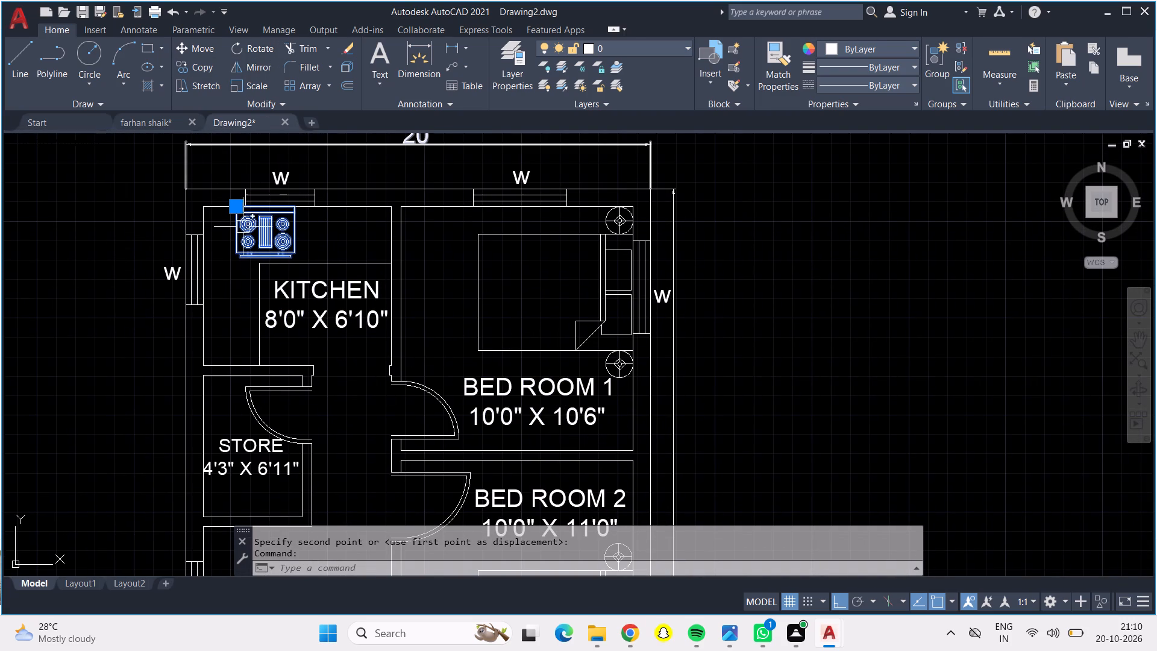
{"action": "left_click", "coordinate": [179, 45]}
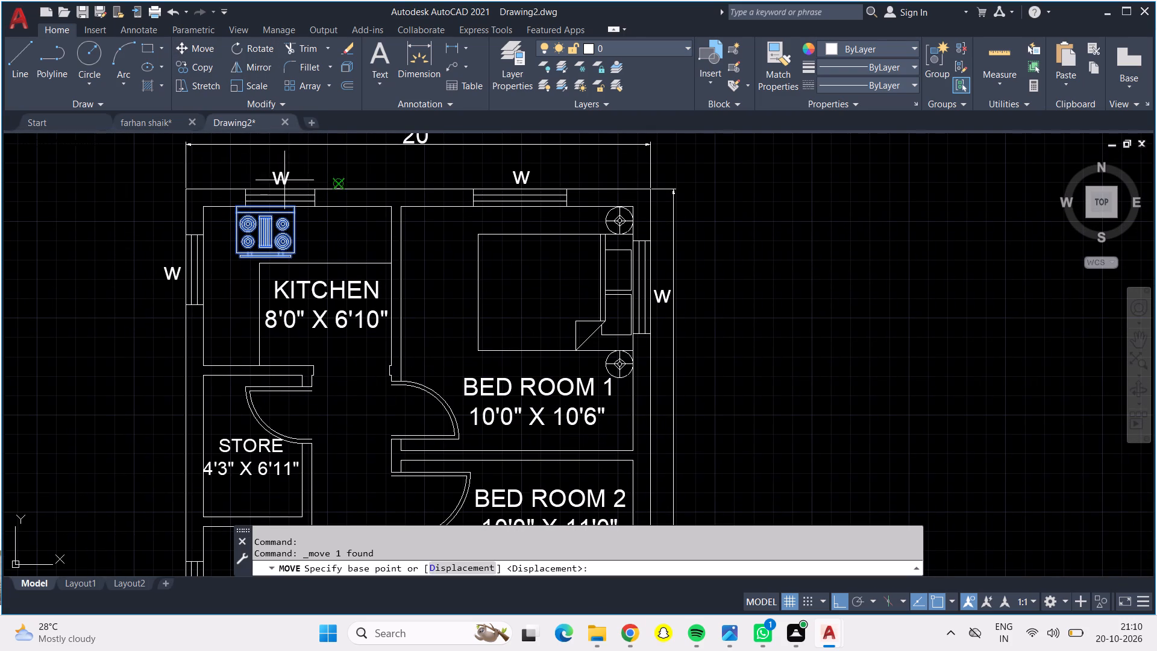
{"action": "left_click", "coordinate": [293, 252]}
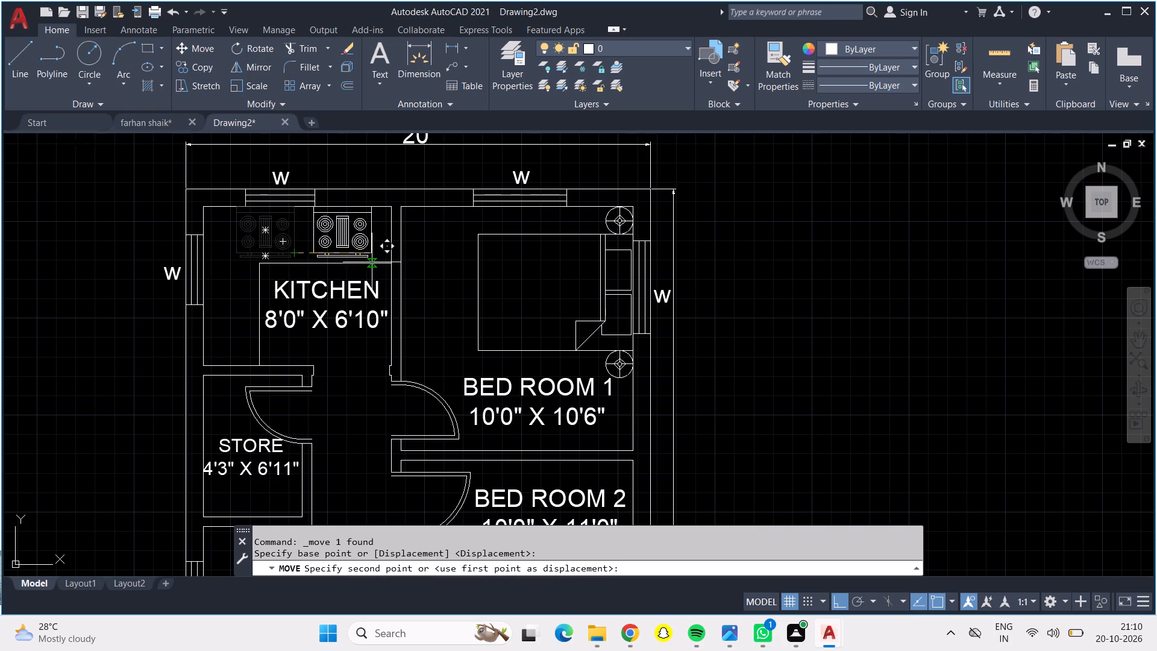
{"action": "left_click", "coordinate": [368, 262]}
Move the kitchen stove straight up about 3" toward the outer wall so it fits within the counter depth.
{"action": "scroll", "coordinate": [329, 237], "scroll_direction": "up", "scroll_amount": 2}
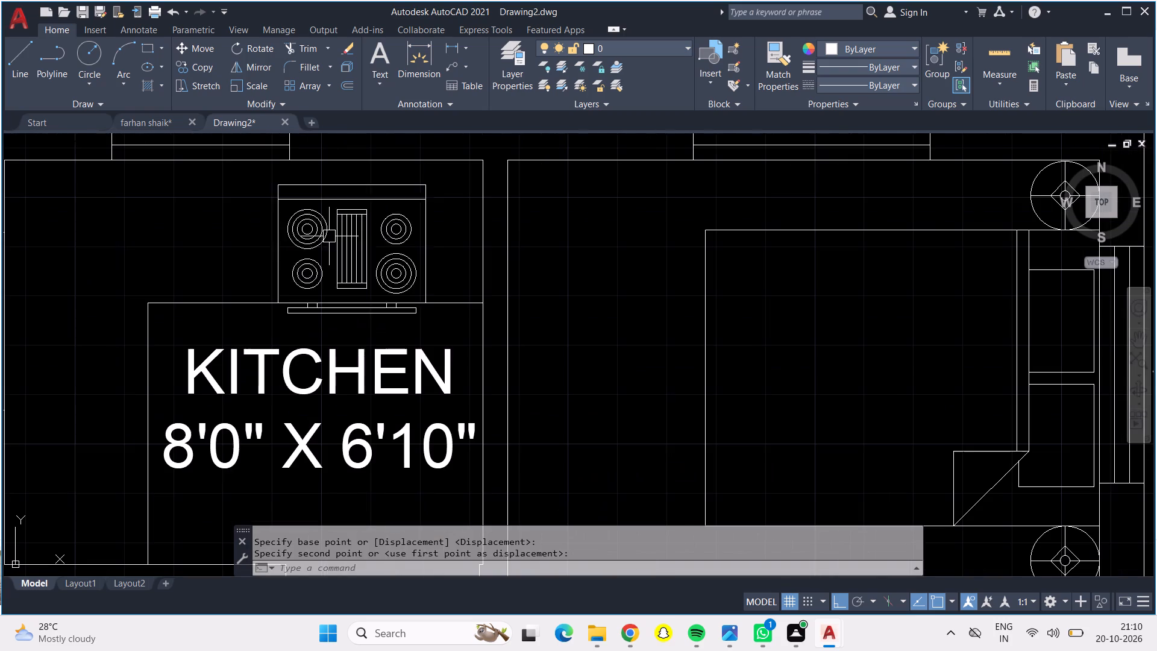
{"action": "left_click", "coordinate": [352, 228]}
{"action": "left_click", "coordinate": [189, 49]}
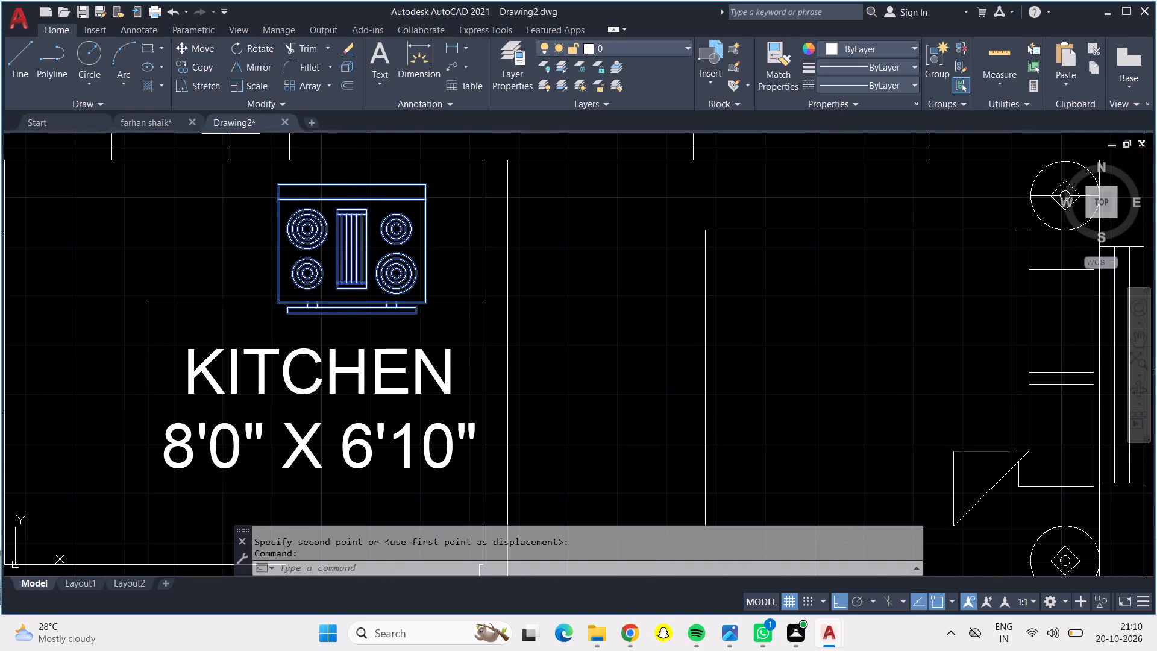
{"action": "left_click", "coordinate": [358, 181]}
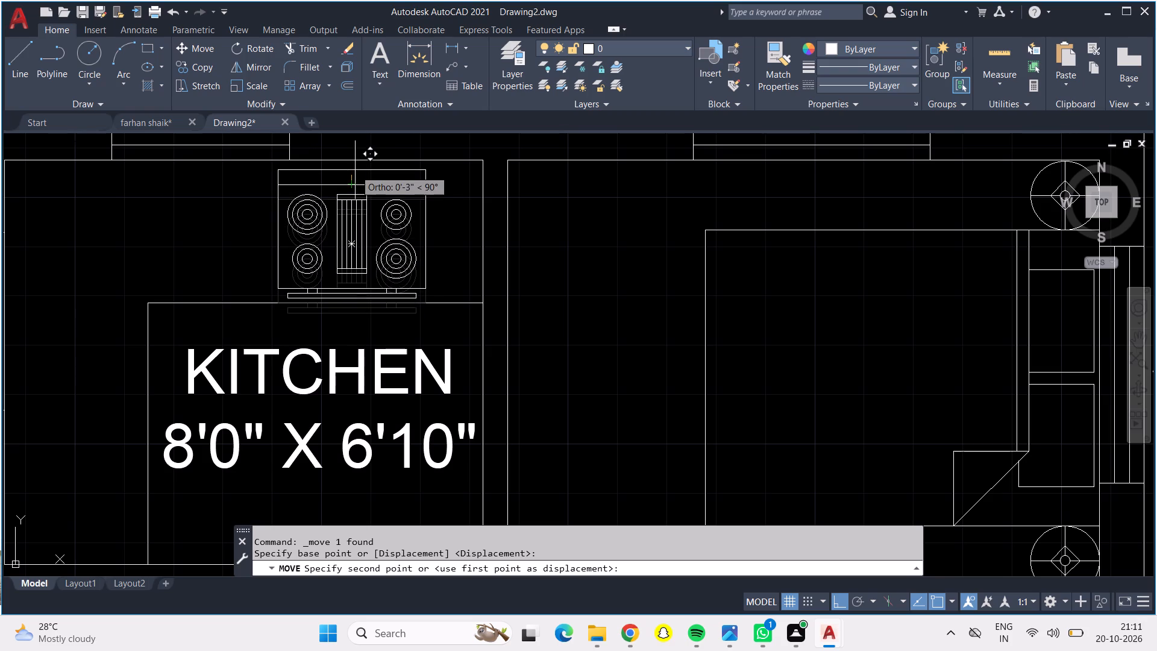
{"action": "left_click", "coordinate": [355, 170]}
Examine the whole floor plan, from the kitchen and bedrooms down to the stair, toilet and BED ROOM 3.
{"action": "scroll", "coordinate": [378, 212], "scroll_direction": "down", "scroll_amount": 2}
{"action": "scroll", "coordinate": [313, 271], "scroll_direction": "down", "scroll_amount": 1}
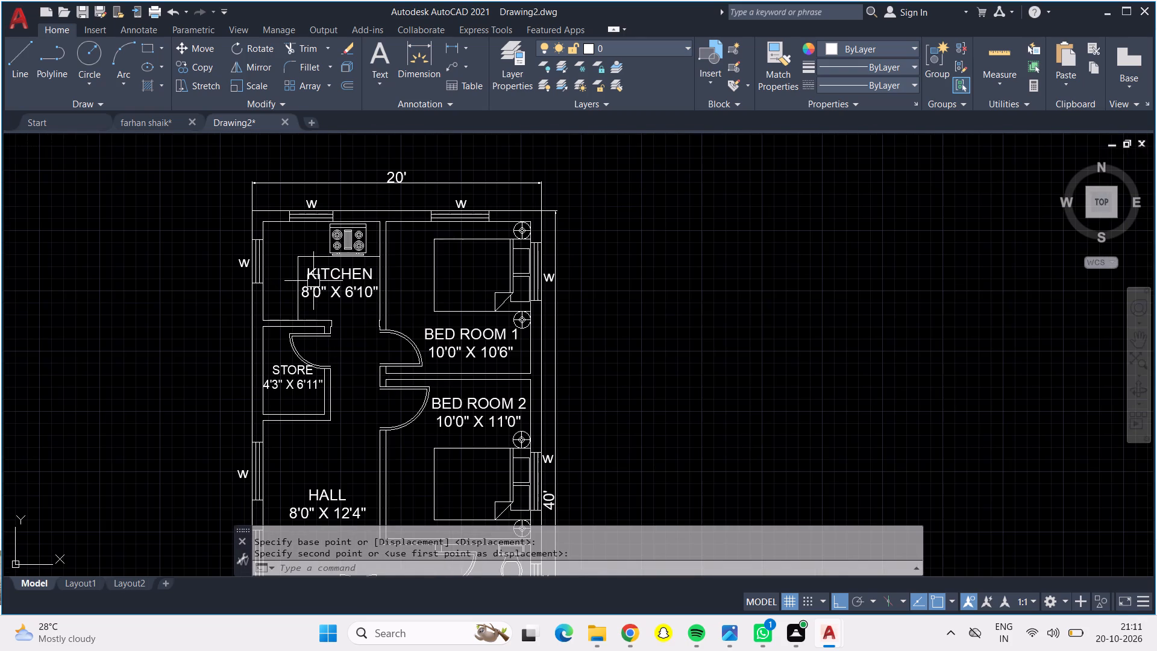
{"action": "scroll", "coordinate": [359, 385], "scroll_direction": "down", "scroll_amount": 1}
{"action": "middle_click_drag", "start_coordinate": [359, 385], "coordinate": [355, 233]}
{"action": "middle_click_drag", "start_coordinate": [333, 347], "coordinate": [330, 303]}
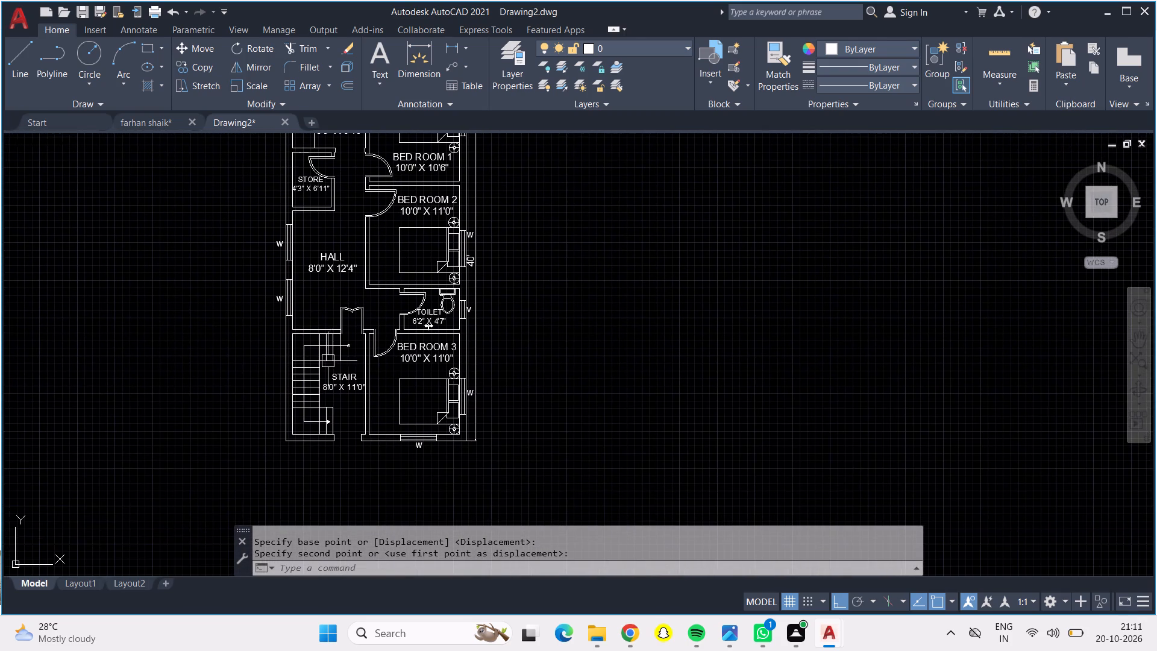
{"action": "scroll", "coordinate": [321, 392], "scroll_direction": "up", "scroll_amount": 2}
{"action": "scroll", "coordinate": [369, 416], "scroll_direction": "down", "scroll_amount": 1}
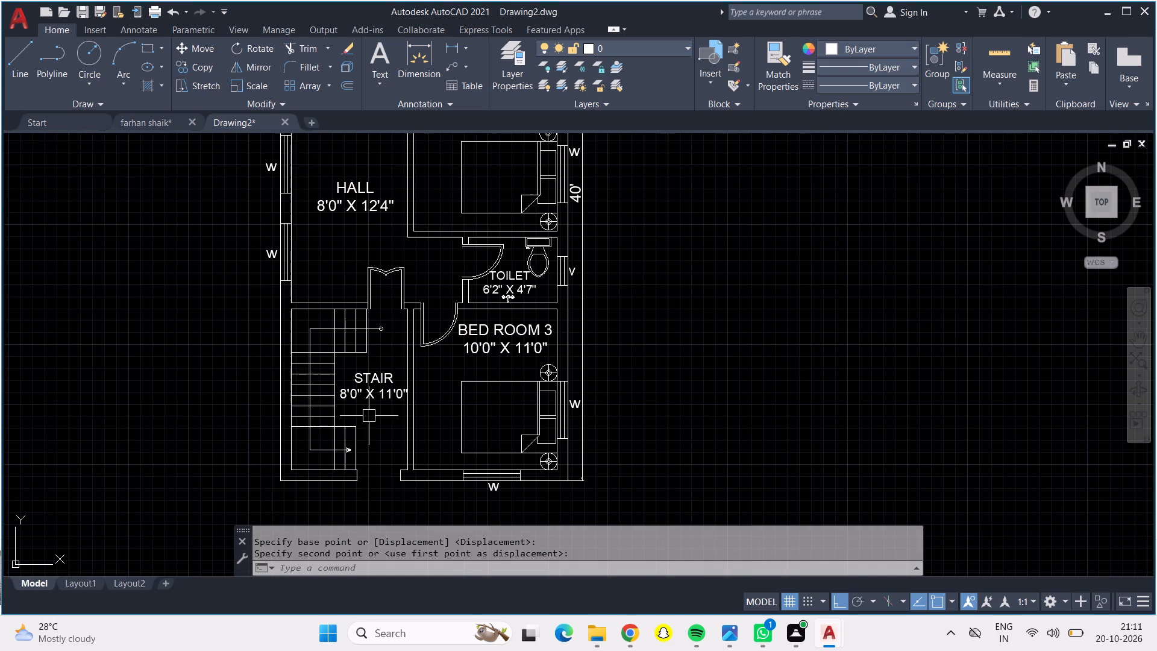
{"action": "key", "text": "Escape"}
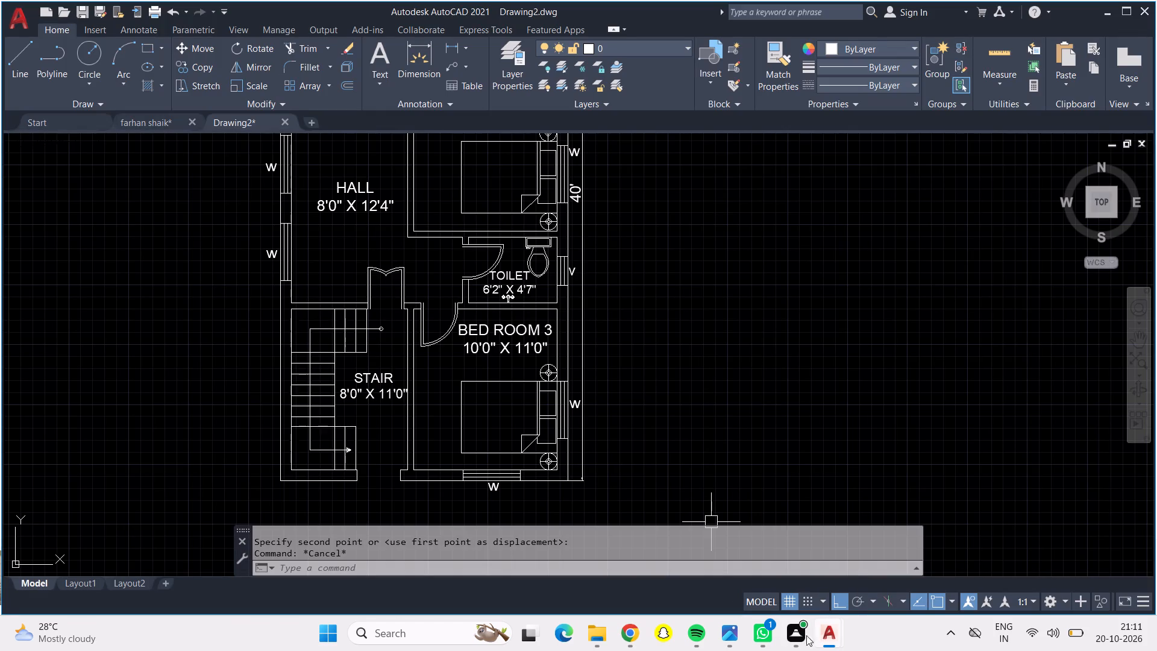
{"action": "key", "text": "Escape"}
{"action": "scroll", "coordinate": [682, 411], "scroll_direction": "down", "scroll_amount": 1}
{"action": "middle_click_drag", "start_coordinate": [682, 411], "coordinate": [702, 436]}
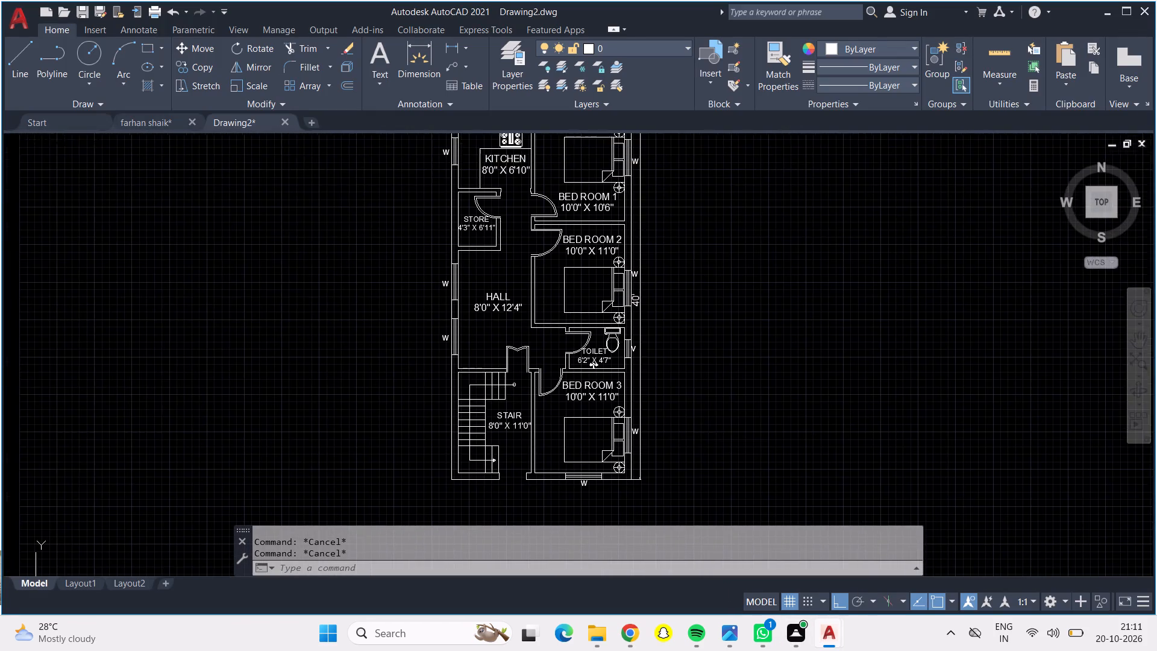
{"action": "middle_click_drag", "start_coordinate": [702, 436], "coordinate": [729, 476]}
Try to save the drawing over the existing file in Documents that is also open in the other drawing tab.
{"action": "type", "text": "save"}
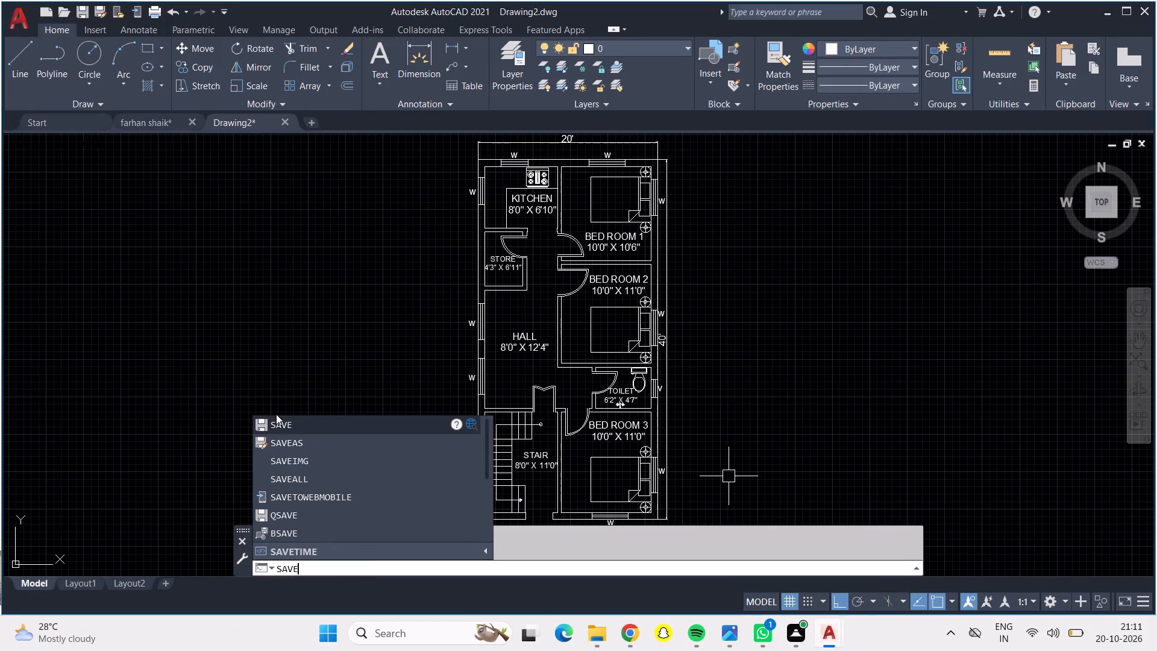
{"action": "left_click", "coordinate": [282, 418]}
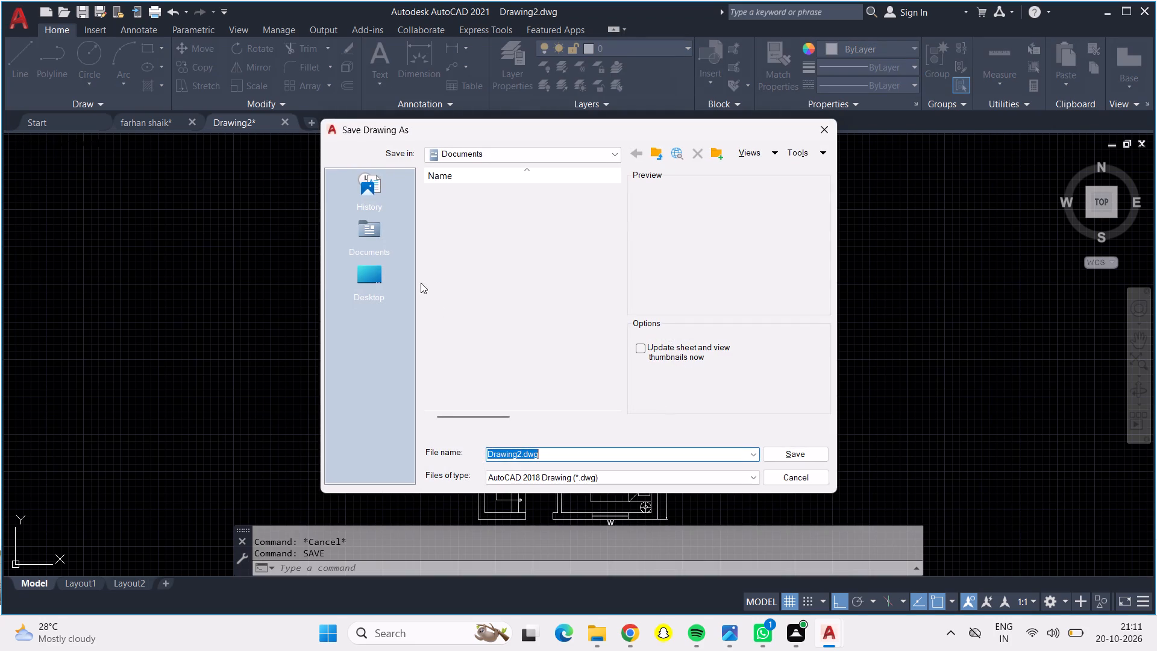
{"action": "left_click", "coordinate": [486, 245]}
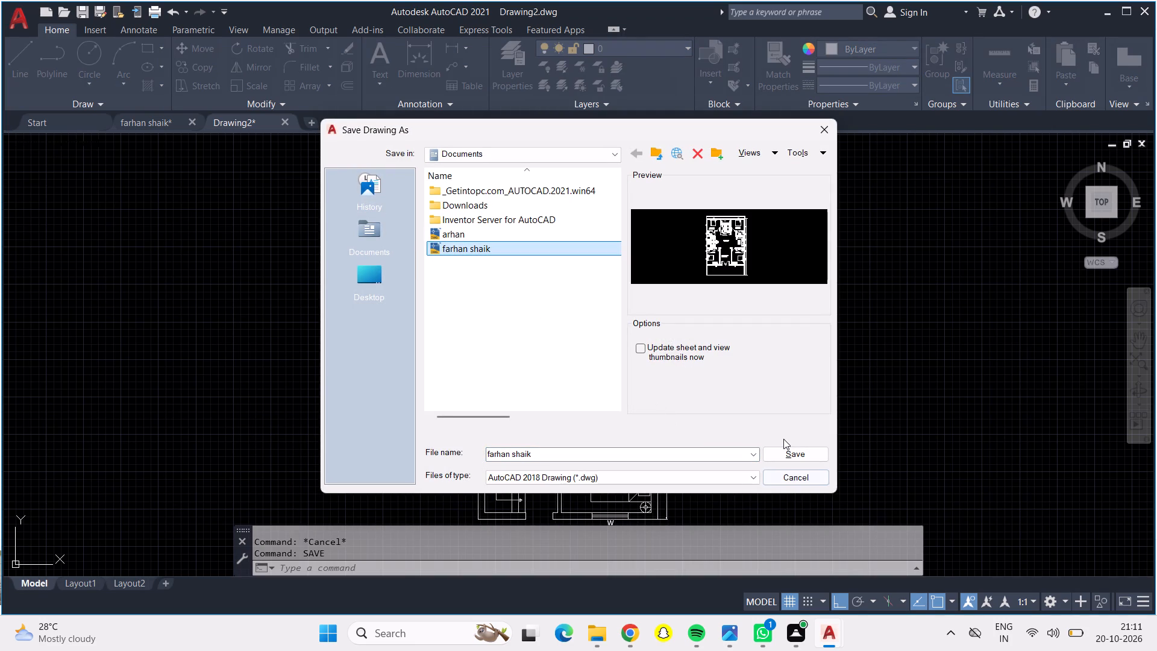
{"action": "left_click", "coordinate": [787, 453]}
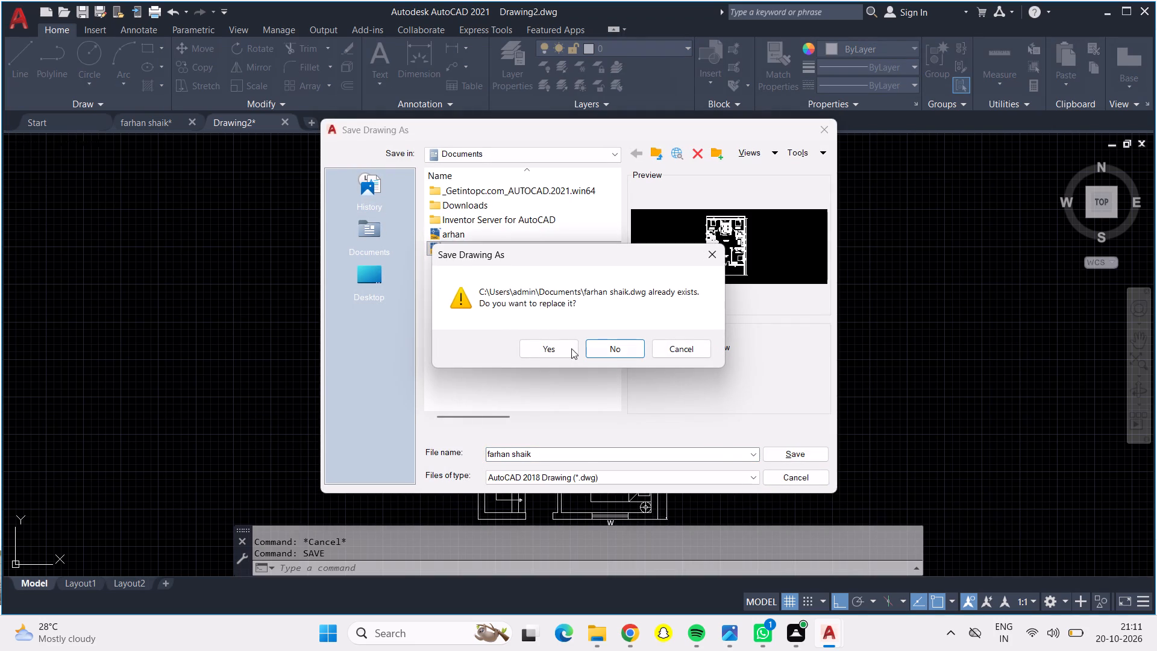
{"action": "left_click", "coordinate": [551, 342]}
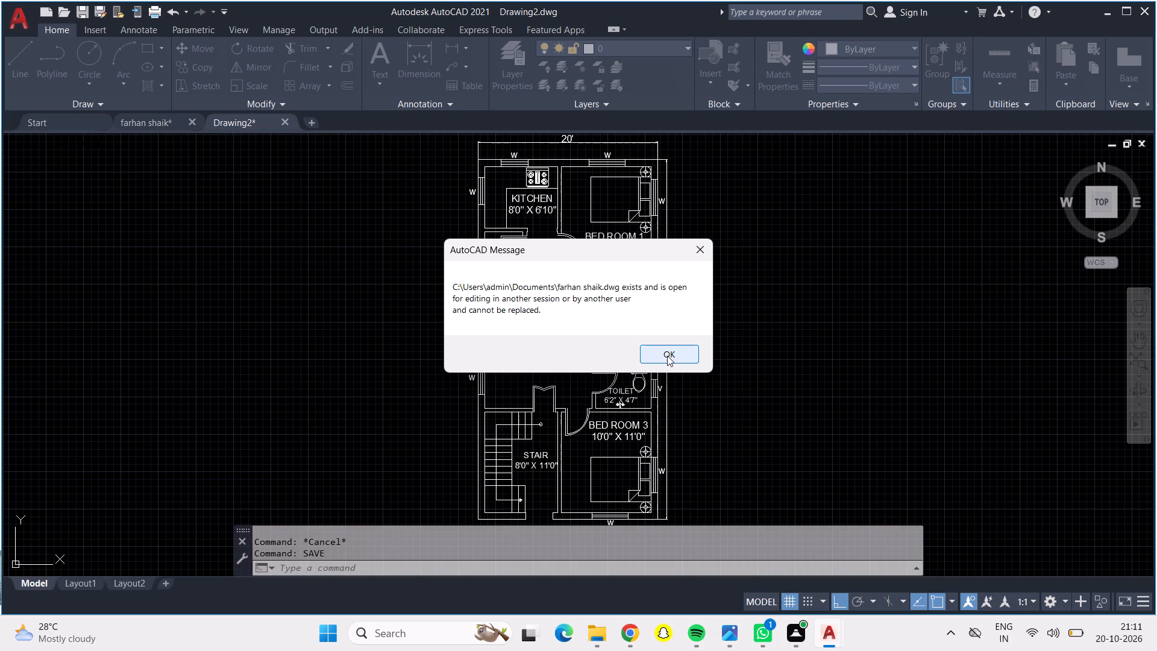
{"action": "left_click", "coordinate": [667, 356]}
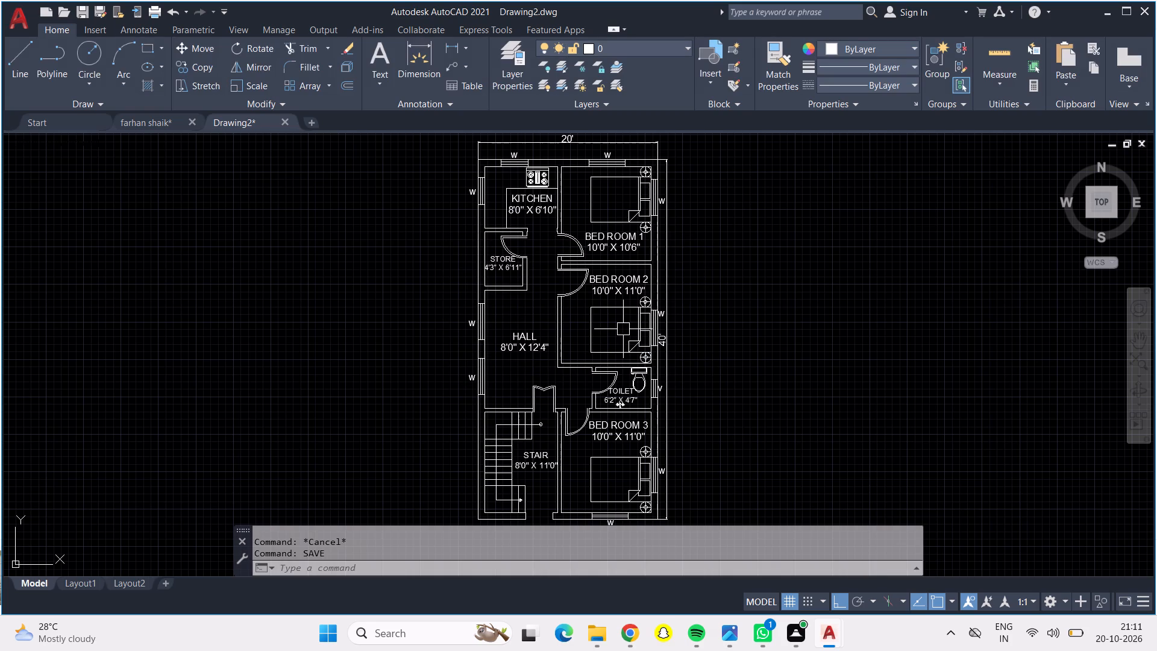
Save the drawing in Documents as arhan in AutoCAD 2018 format, replacing the existing file.
{"action": "type", "text": "save"}
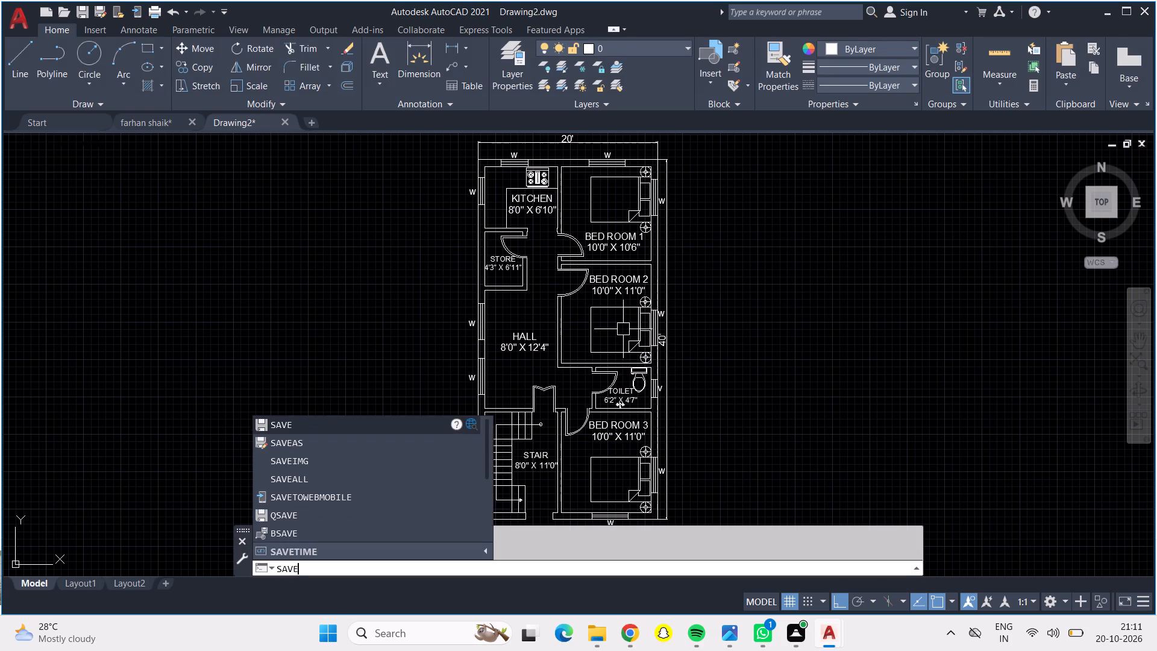
{"action": "key", "text": "Return"}
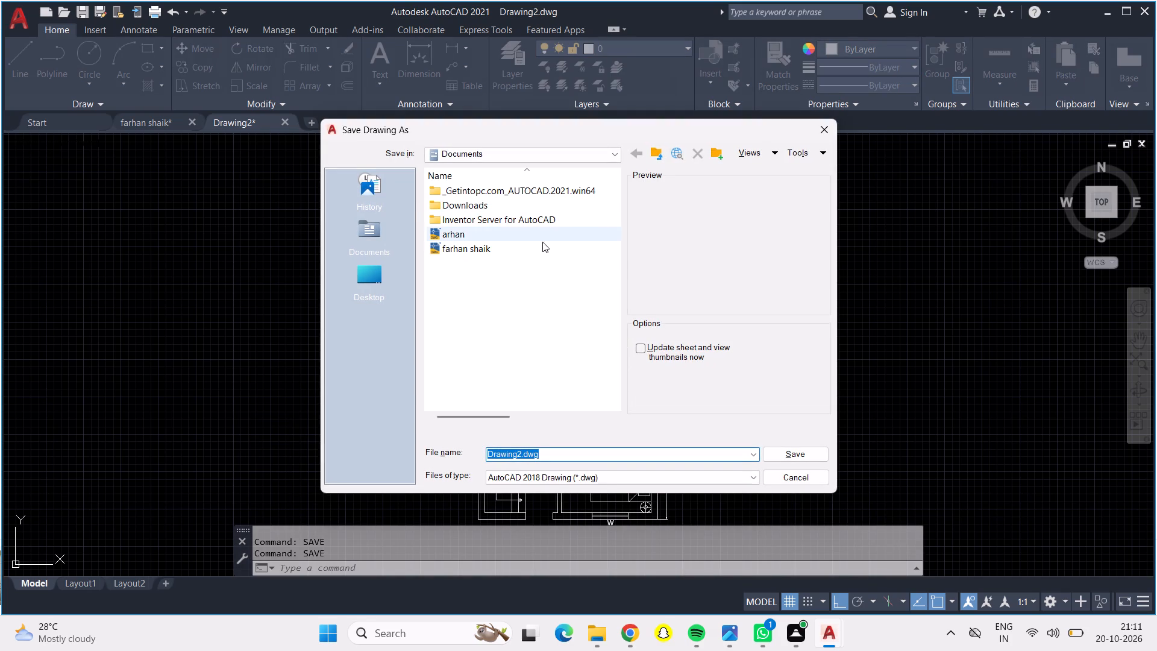
{"action": "left_click", "coordinate": [531, 230]}
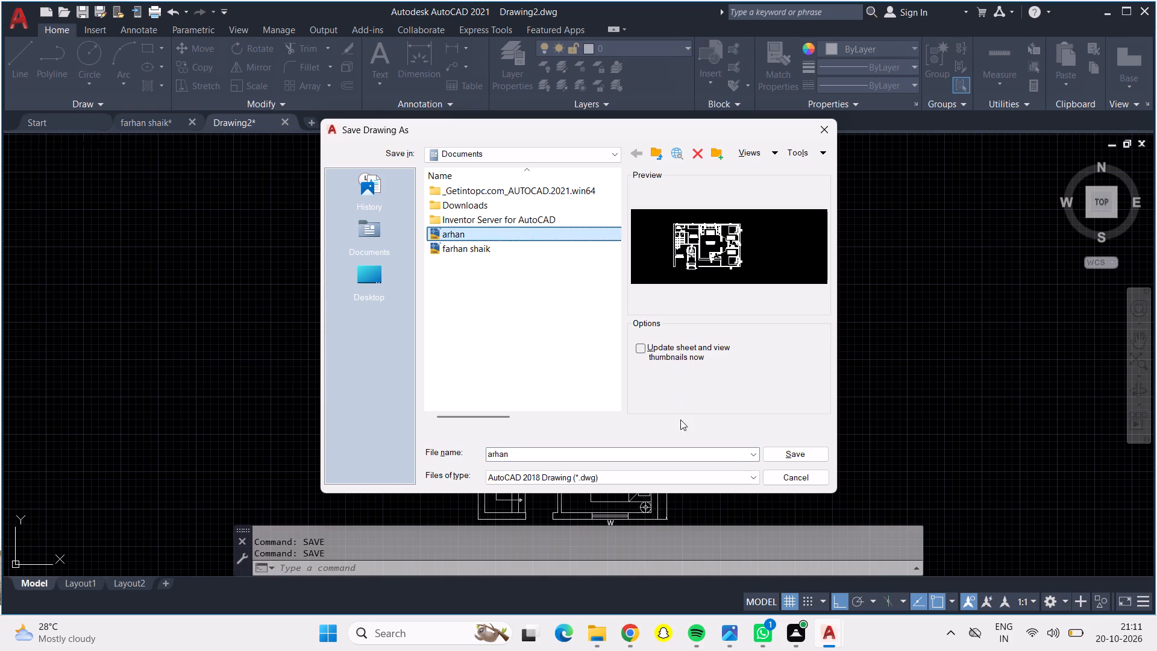
{"action": "left_click", "coordinate": [802, 453]}
{"action": "left_click", "coordinate": [550, 344]}
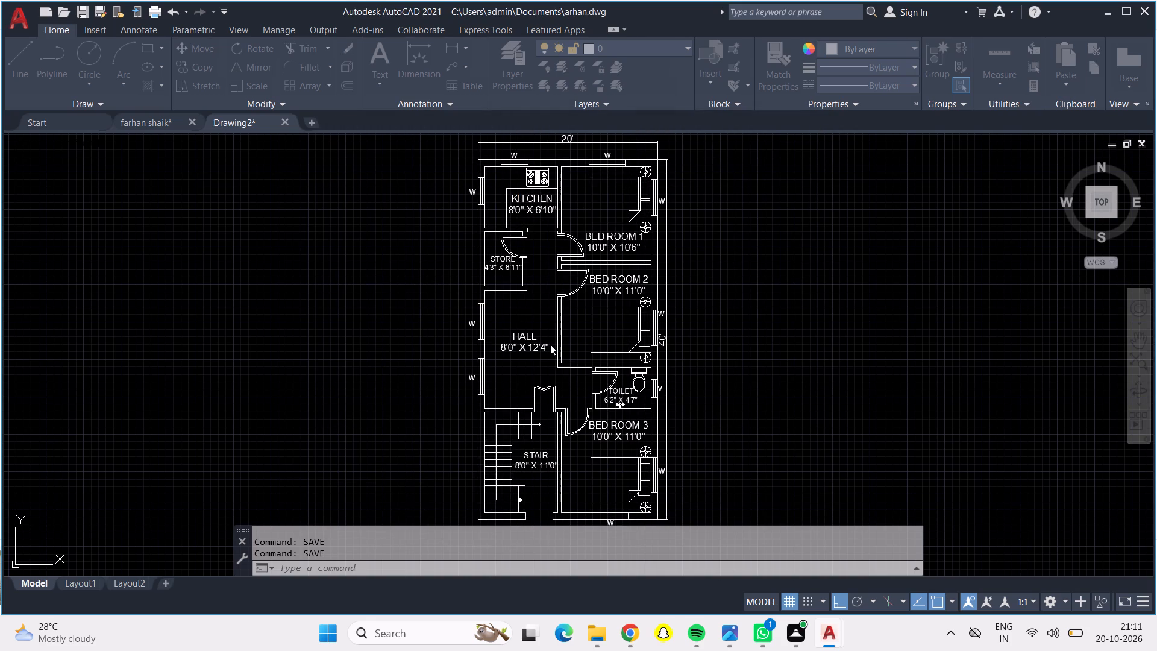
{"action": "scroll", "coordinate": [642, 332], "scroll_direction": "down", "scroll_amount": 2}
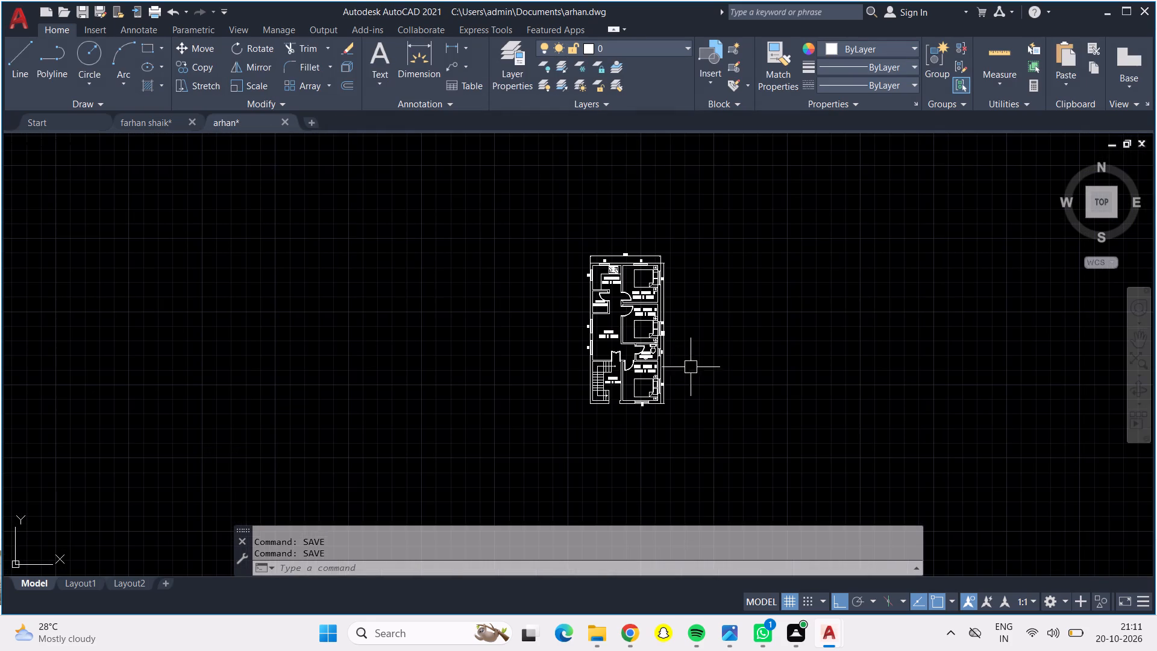